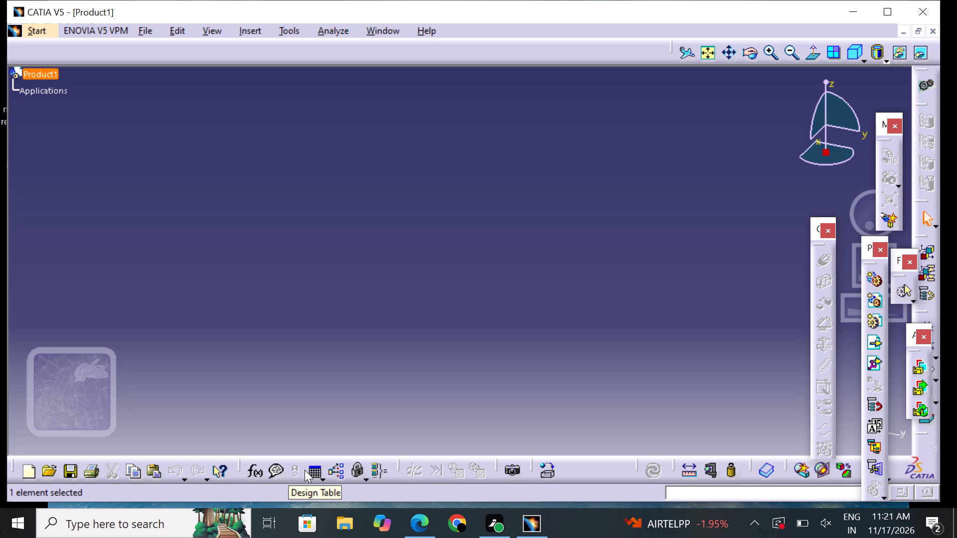
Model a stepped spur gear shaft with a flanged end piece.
Close the CATIA V5 window holding the empty Product1 assembly.
click(935, 21)
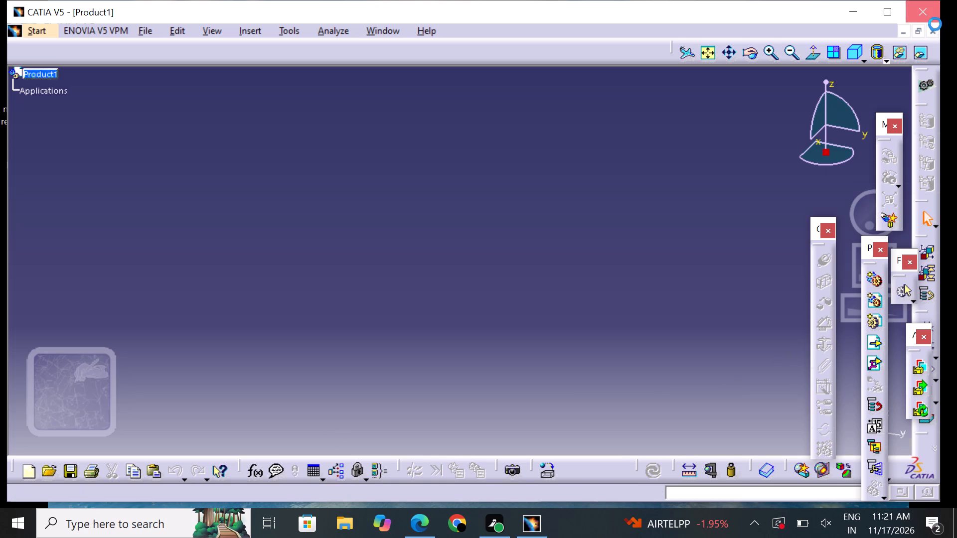
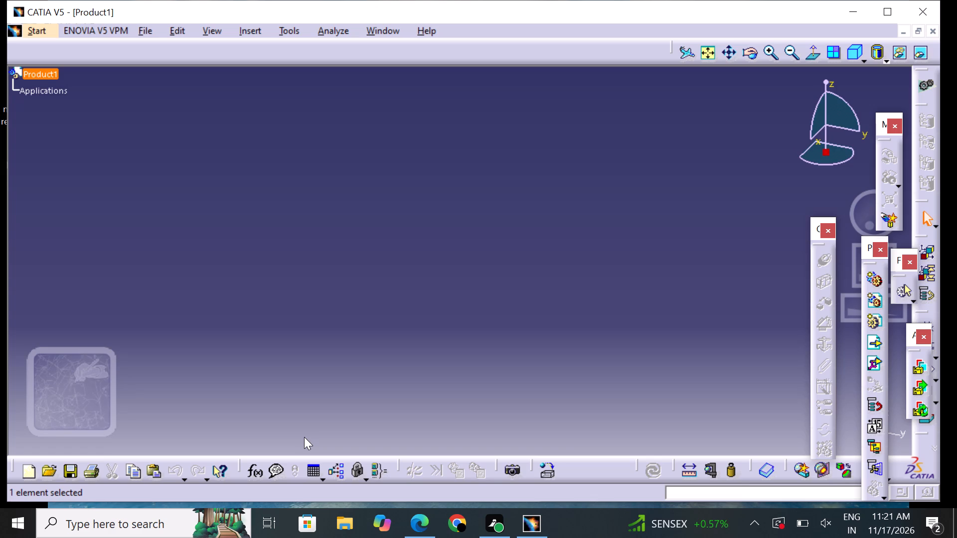
Close the empty Product1 assembly document, leaving the application itself open.
click(934, 30)
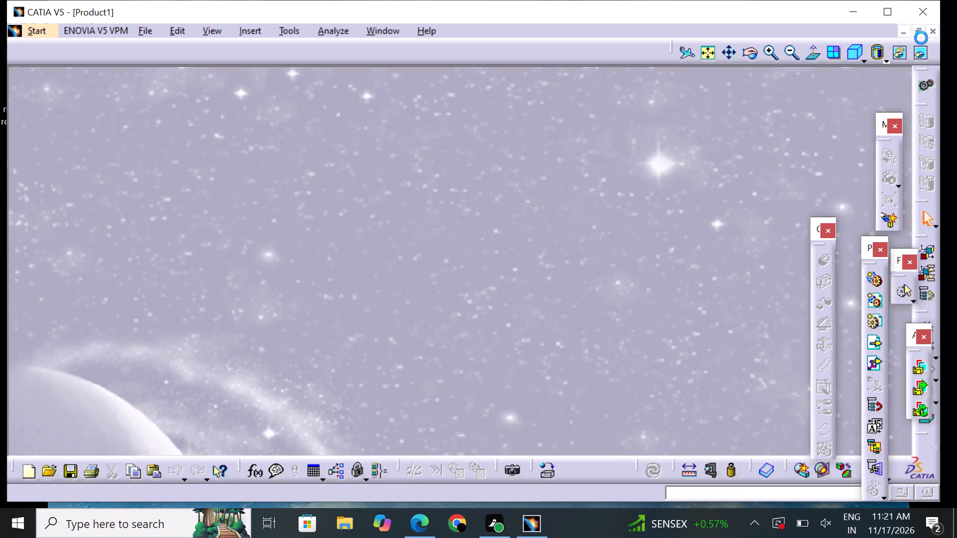
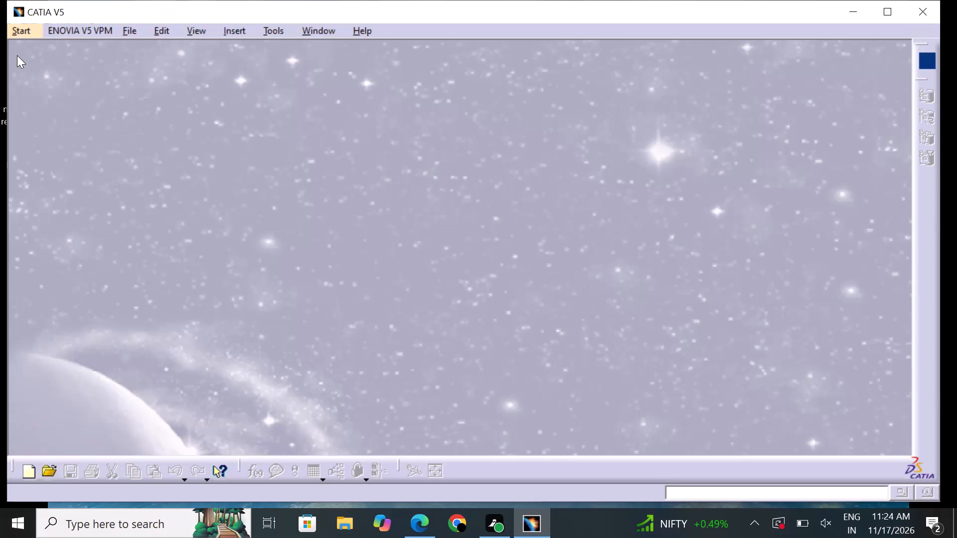
Create a new part named Part1 in the Part Design workbench with hybrid design enabled.
click(22, 29)
click(57, 57)
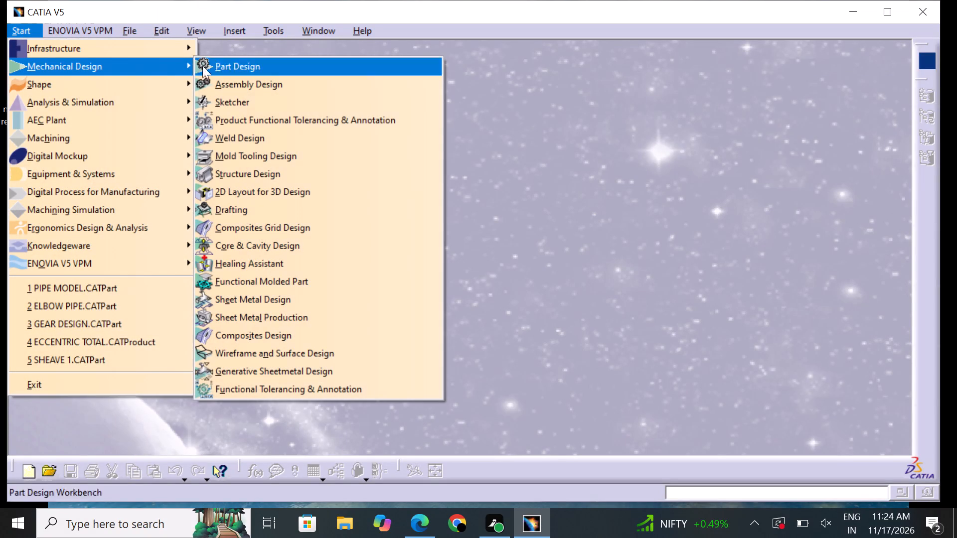
click(251, 68)
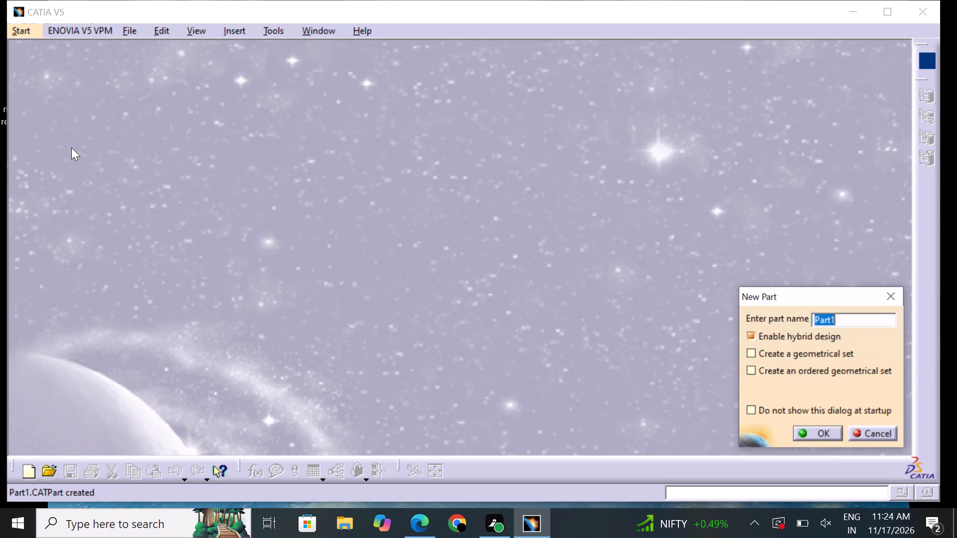
click(832, 436)
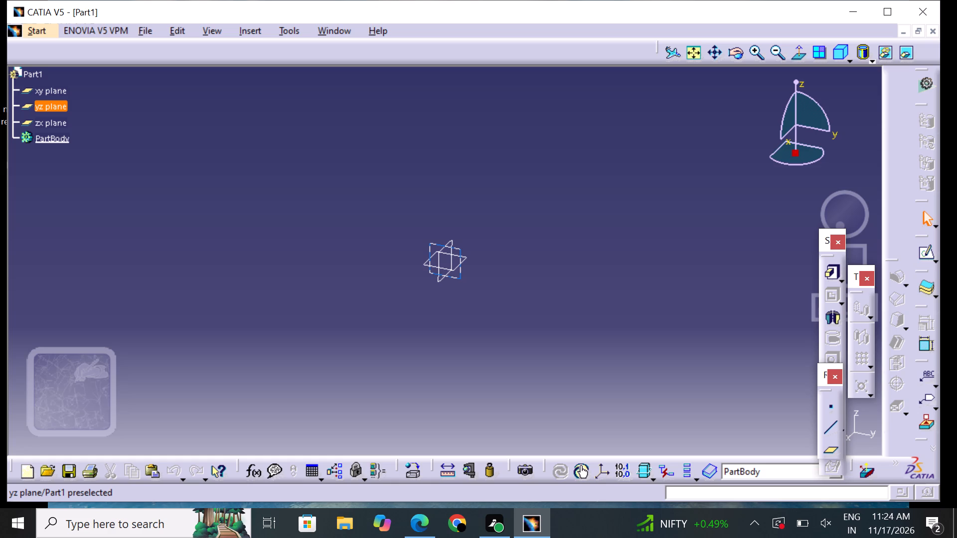
Open a new sketch on the yz plane.
click(53, 104)
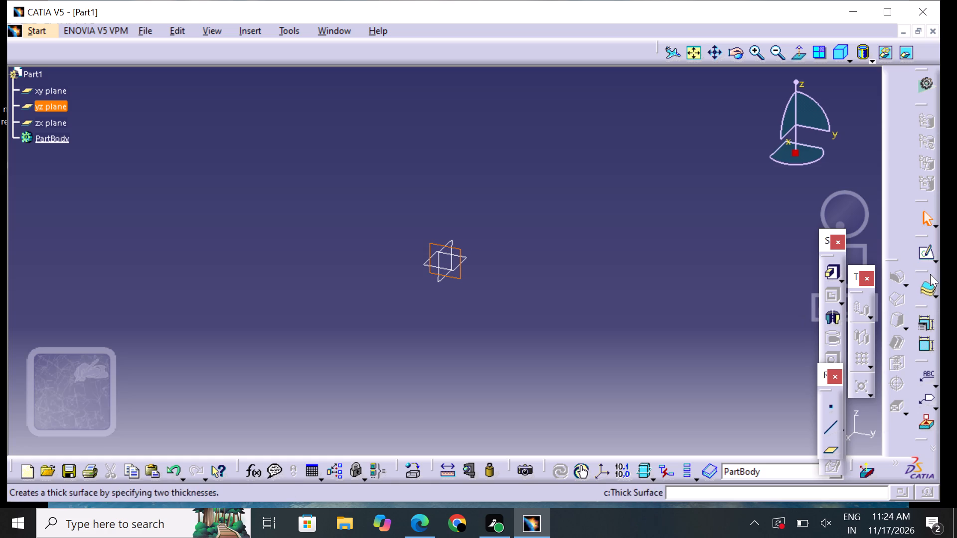
click(924, 257)
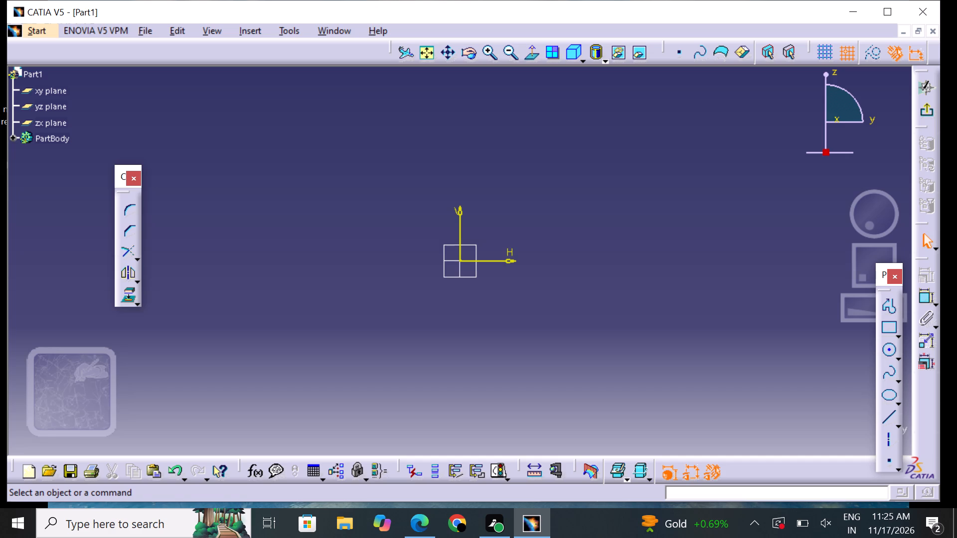
With the Profile tool, sketch three sides of a 20 mm wide, 100 mm tall strip through (-20, 30), (0, 30), (0, 130) and (-20, 130).
click(887, 307)
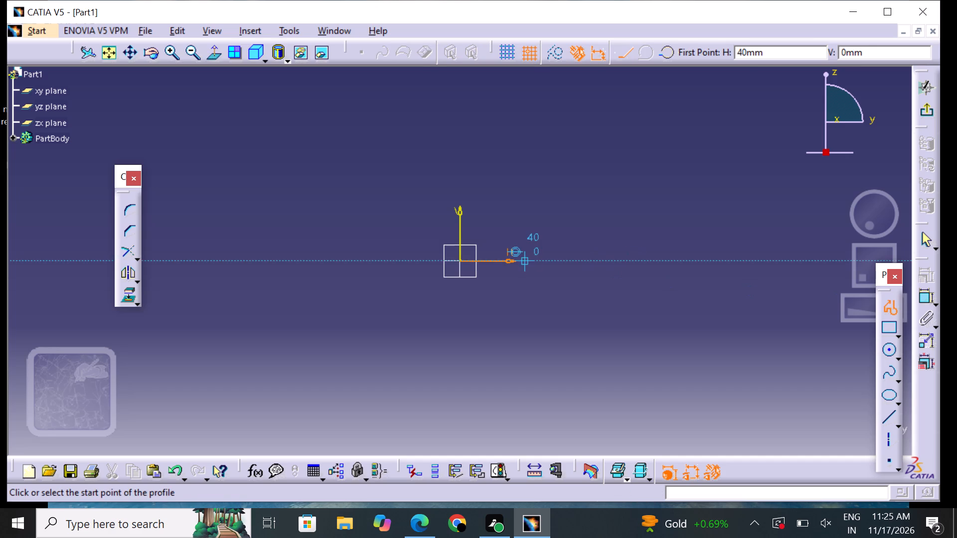
middle_drag(523, 258, 523, 268)
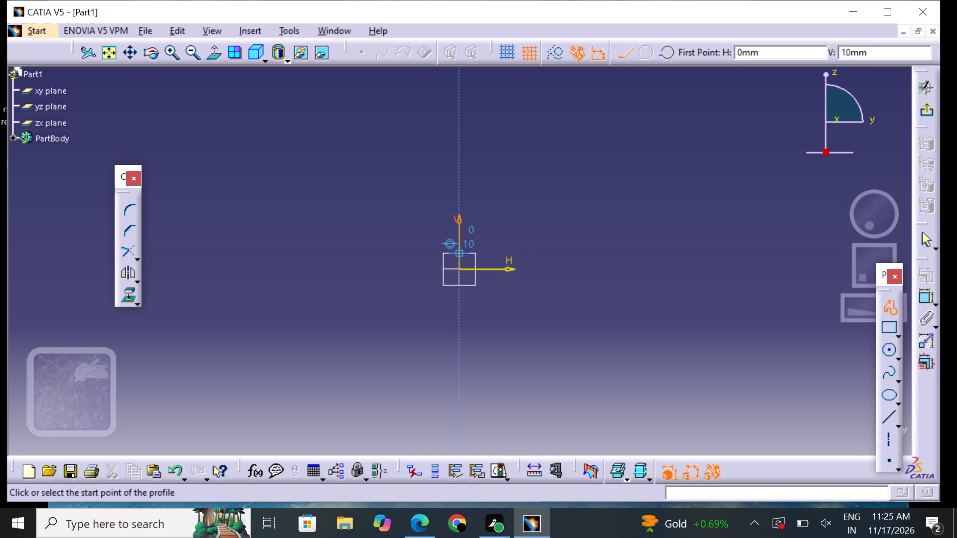
click(432, 227)
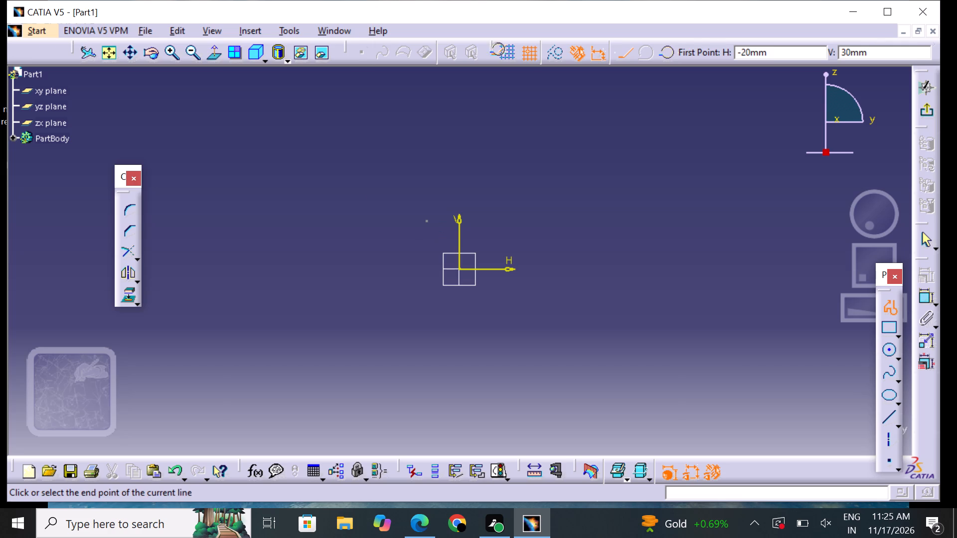
click(454, 222)
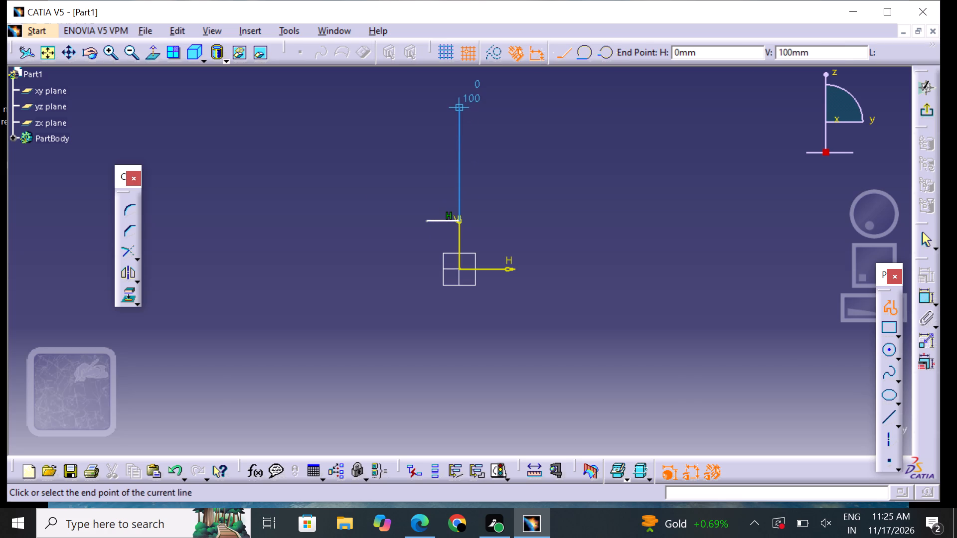
middle_drag(458, 99, 457, 152)
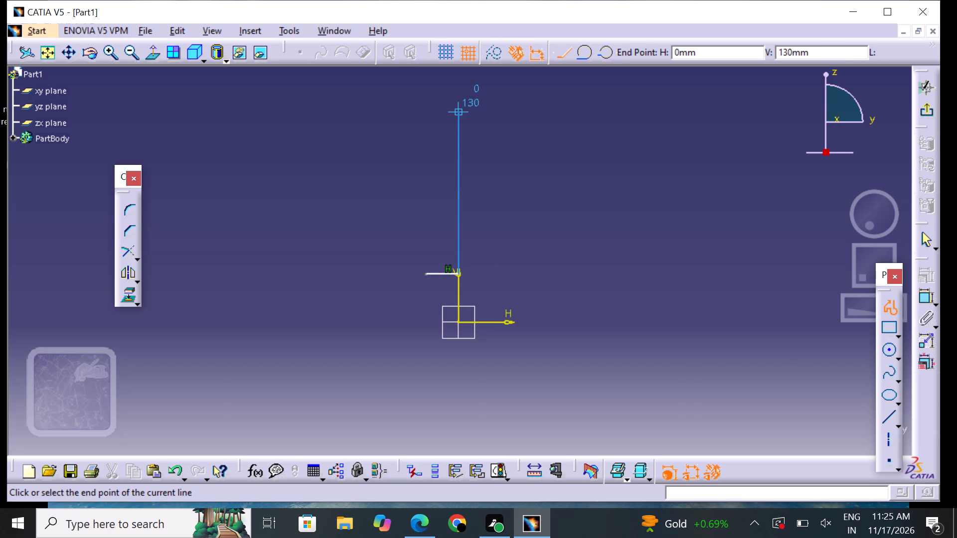
click(459, 113)
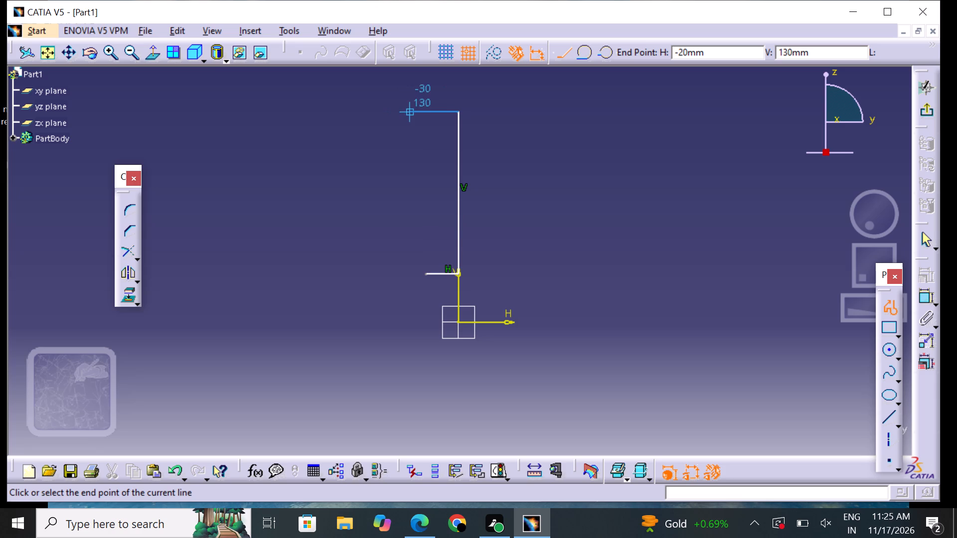
click(425, 117)
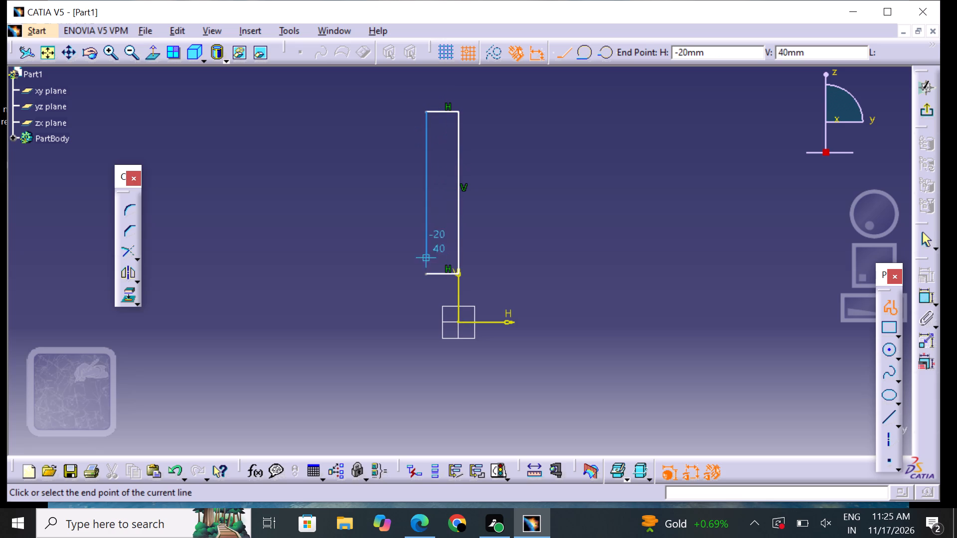
Continue the profile vertically down to (-20, -80), adding a horizontal base line about 260 mm long to (240, -80).
middle_drag(424, 363, 448, 271)
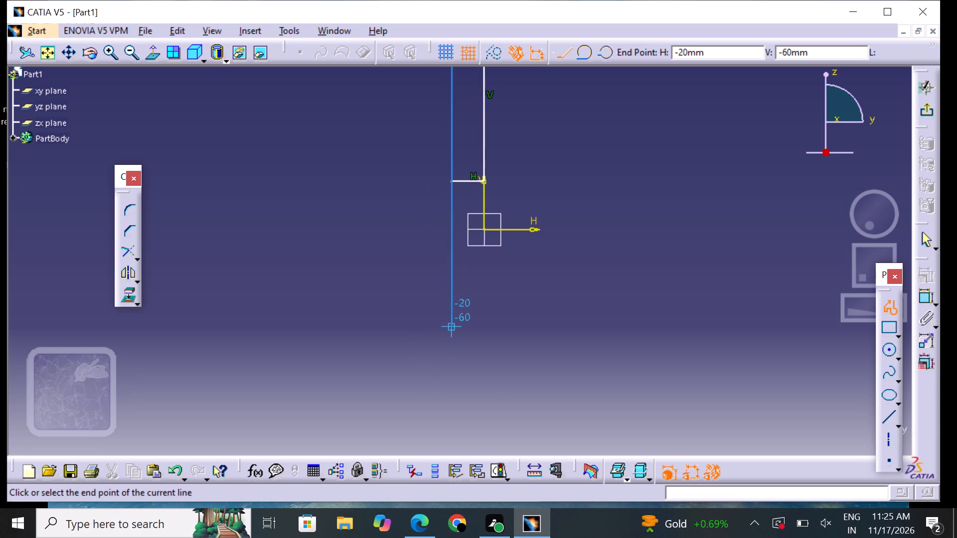
click(457, 355)
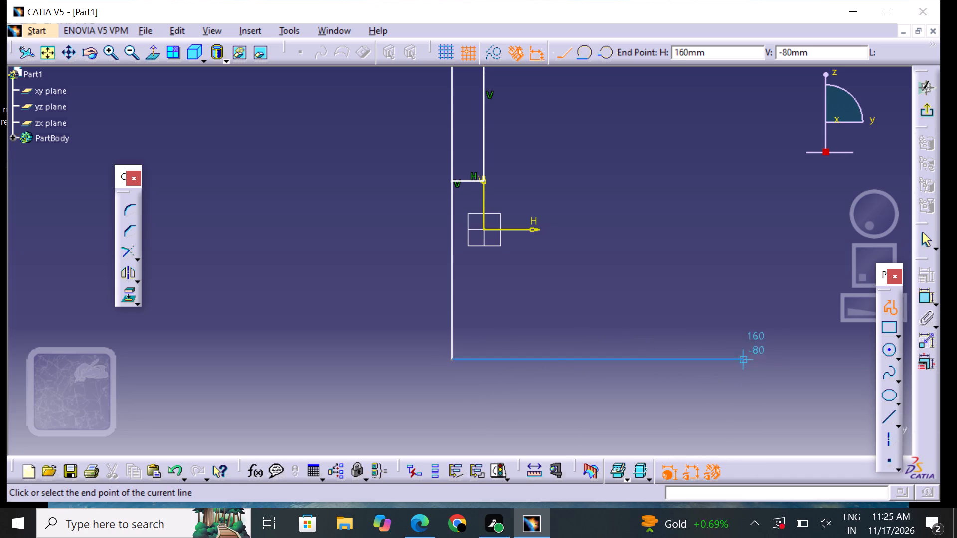
middle_drag(751, 359, 611, 379)
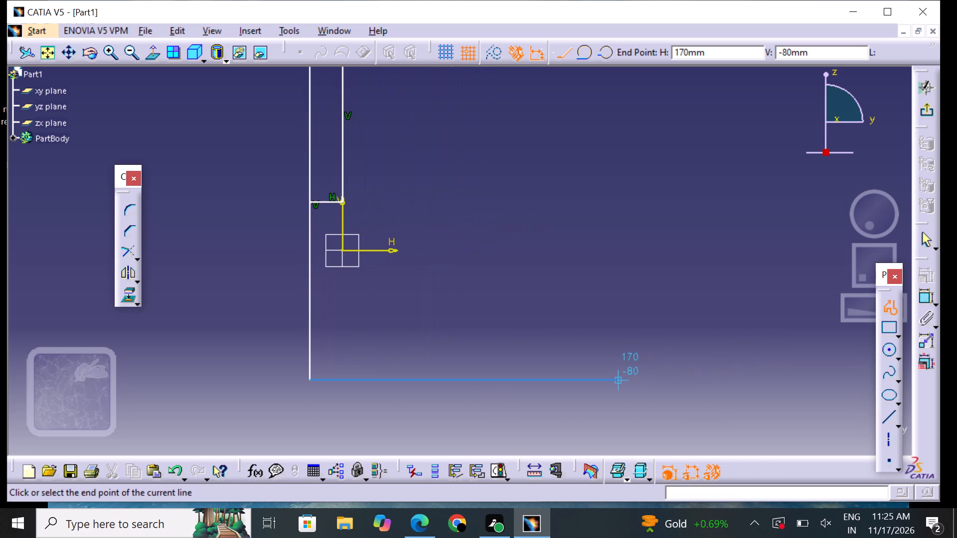
click(730, 376)
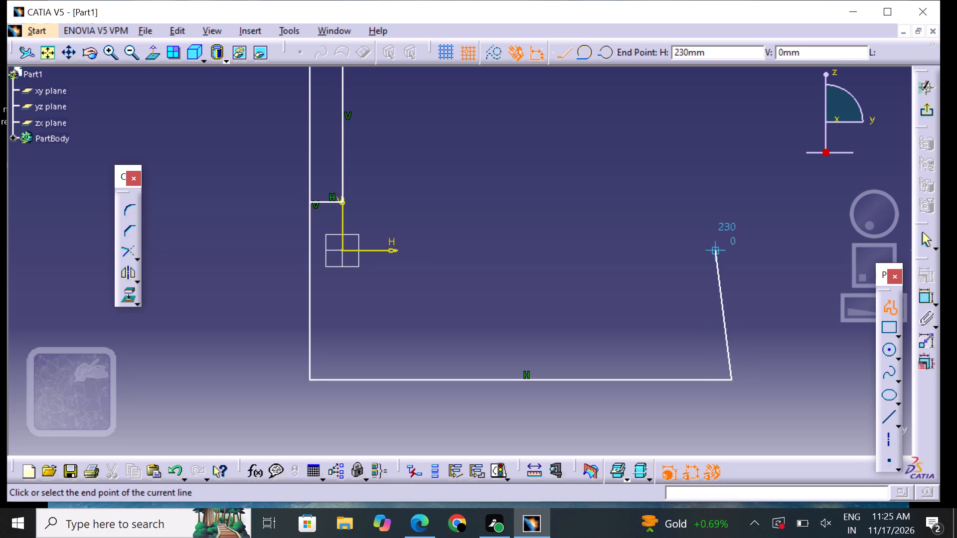
Continue the profile up to (240, 130), add a matching 20 by 100 mm strip through (220, 130), (220, 30) and (240, 30), and end it.
middle_drag(705, 190, 668, 295)
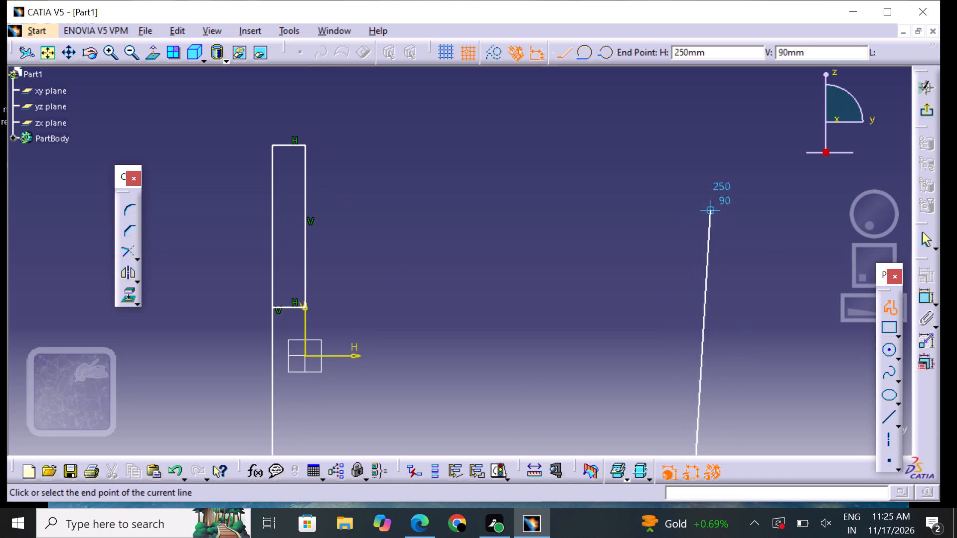
click(691, 146)
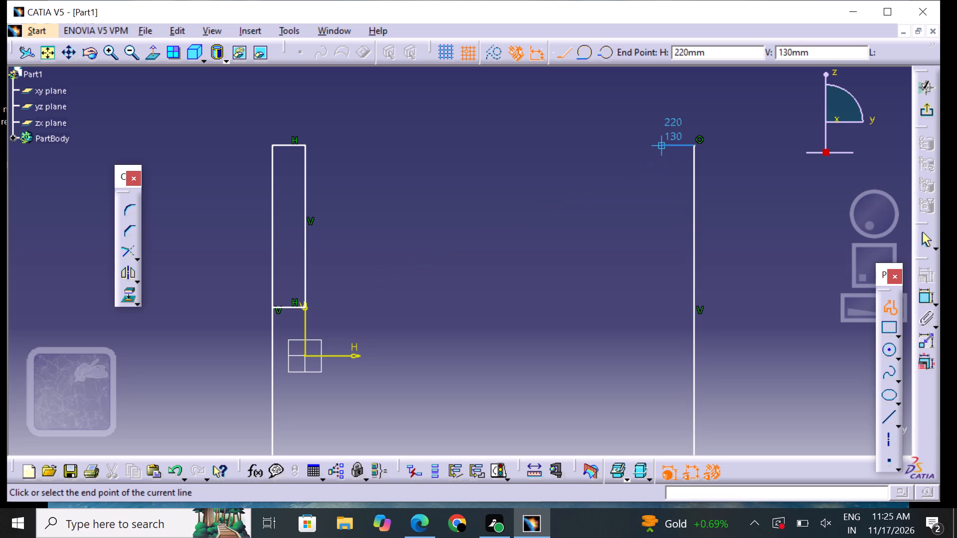
click(658, 148)
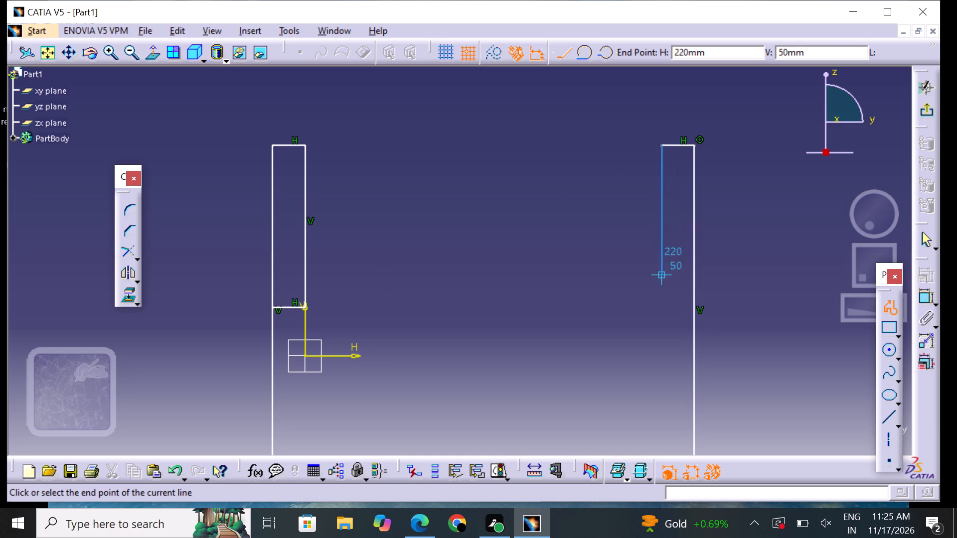
click(668, 311)
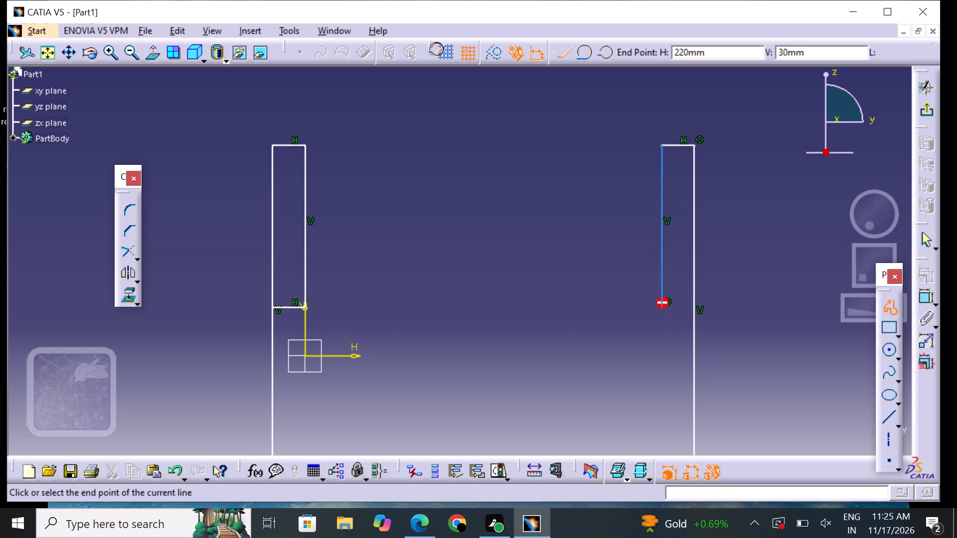
click(694, 304)
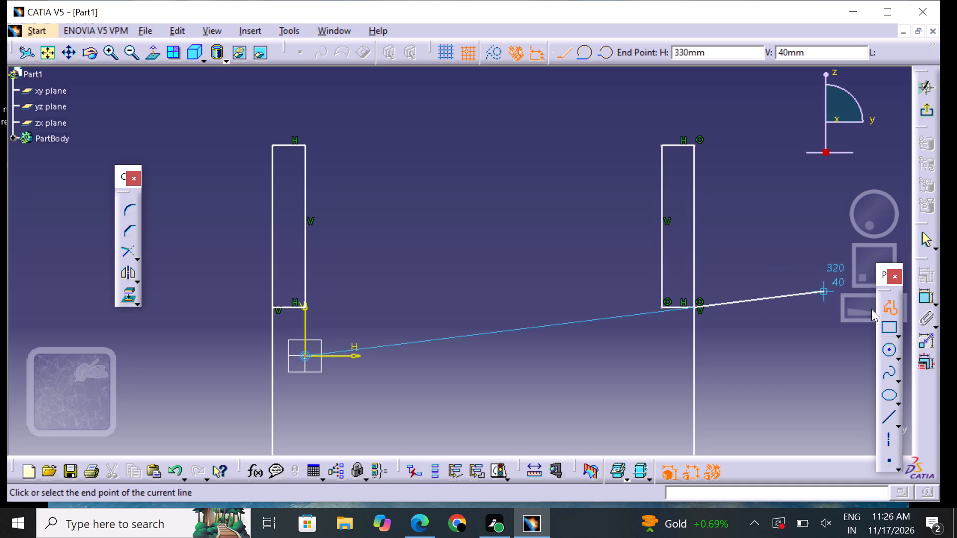
click(882, 311)
click(770, 344)
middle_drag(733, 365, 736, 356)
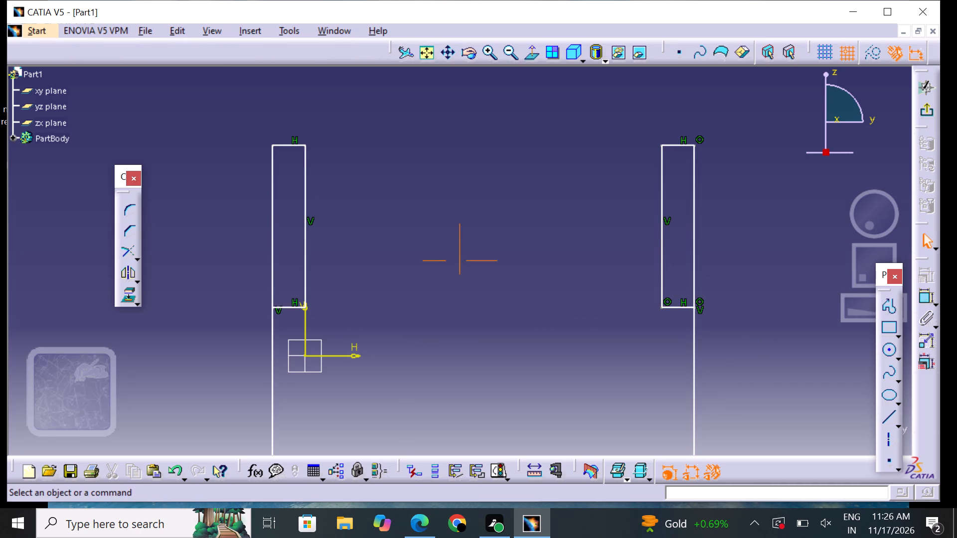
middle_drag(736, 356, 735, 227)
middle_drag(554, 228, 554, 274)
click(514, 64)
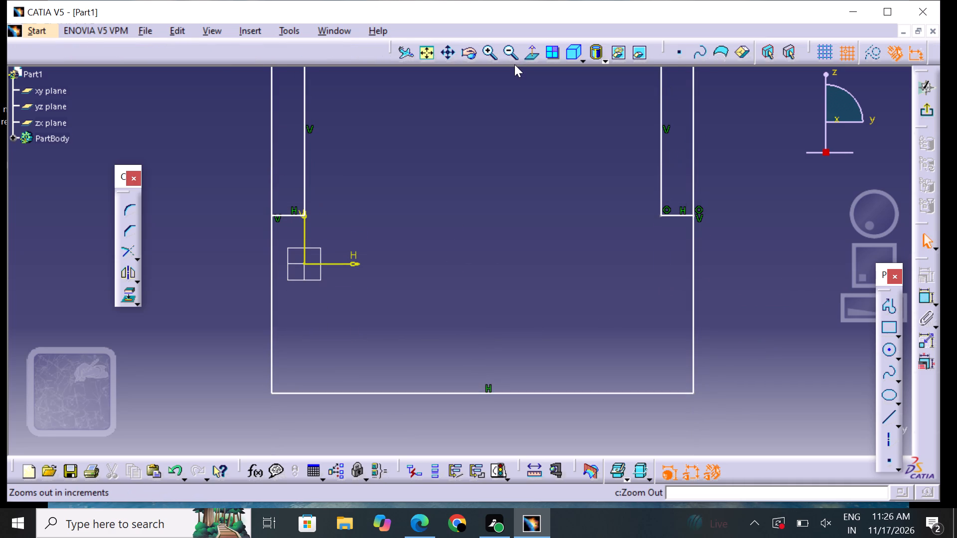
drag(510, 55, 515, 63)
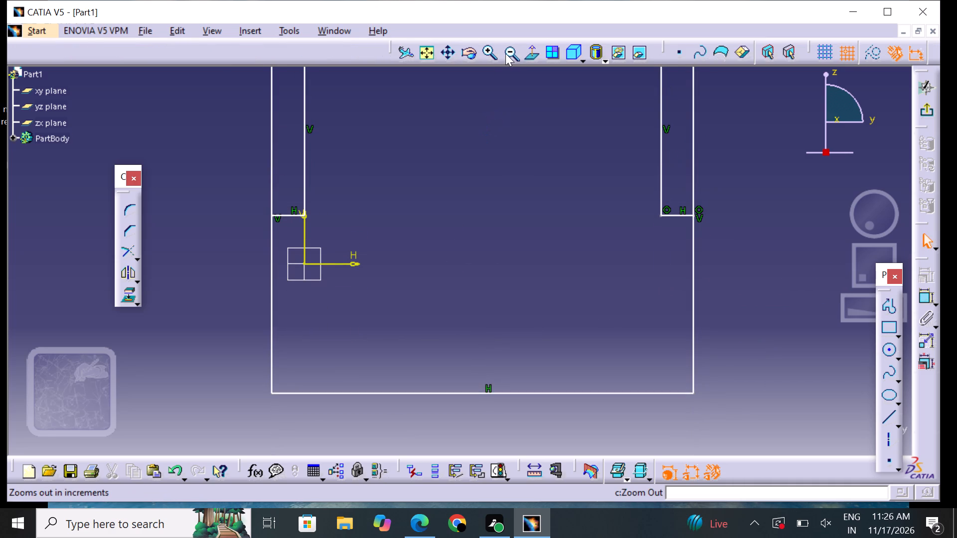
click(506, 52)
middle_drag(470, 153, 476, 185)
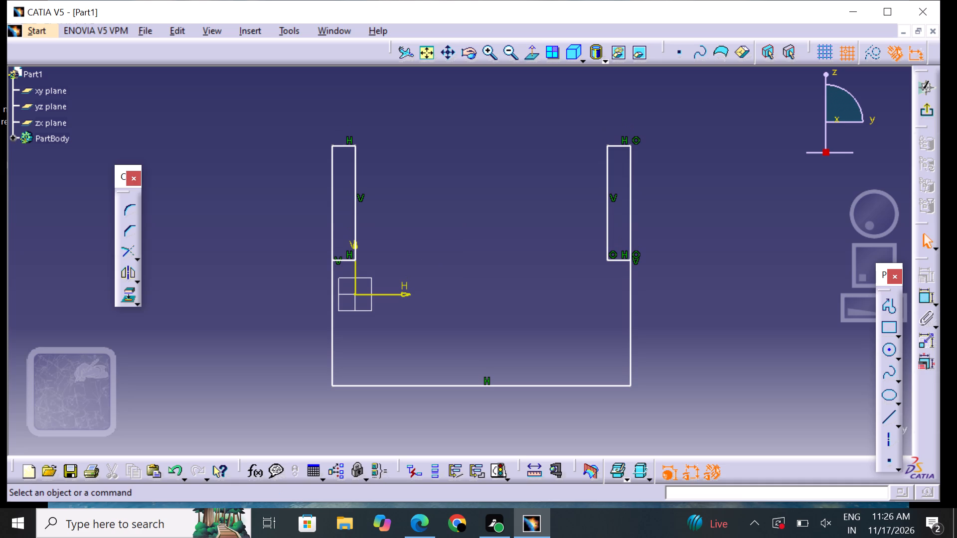
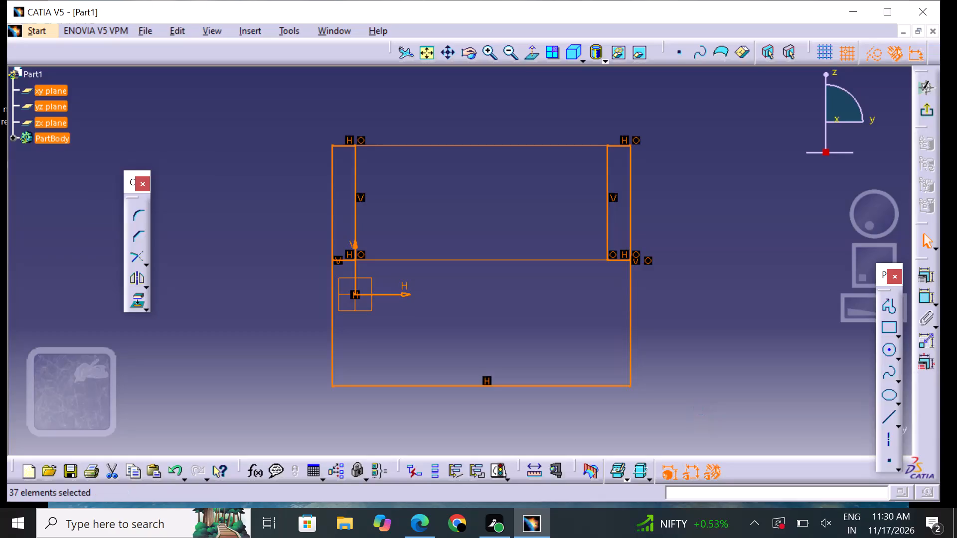
Delete all the selected U-shaped profile geometry from the sketch.
key(Delete)
middle_drag(380, 305, 462, 283)
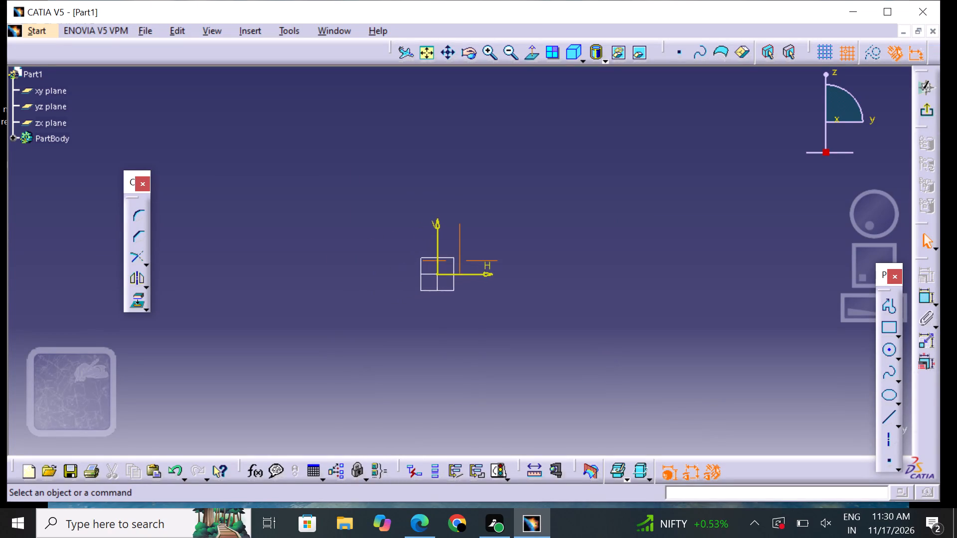
middle_drag(462, 283, 492, 268)
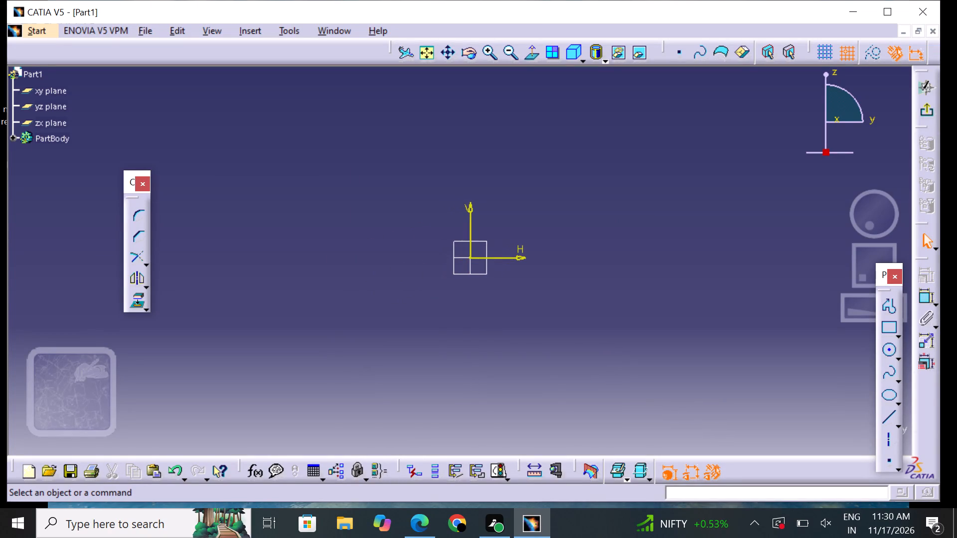
middle_drag(499, 357, 495, 364)
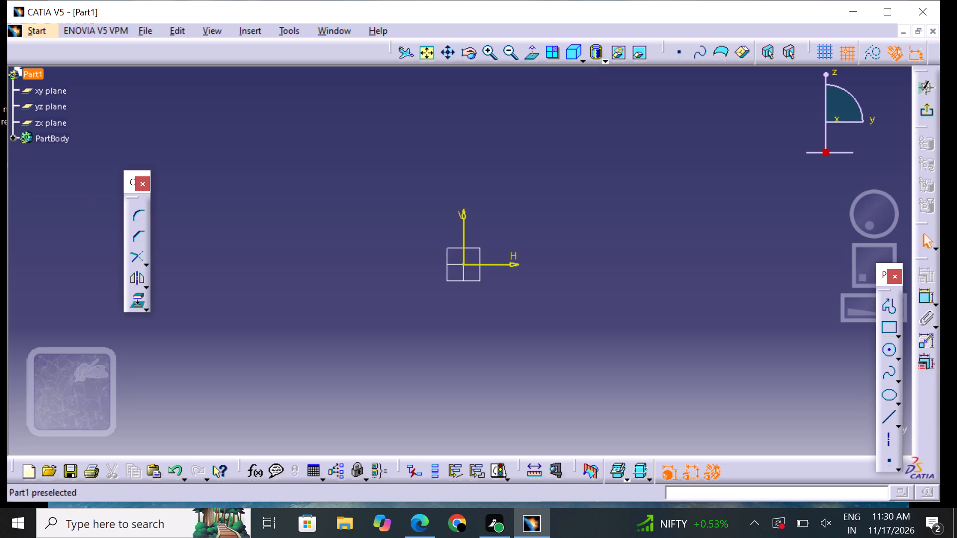
click(43, 112)
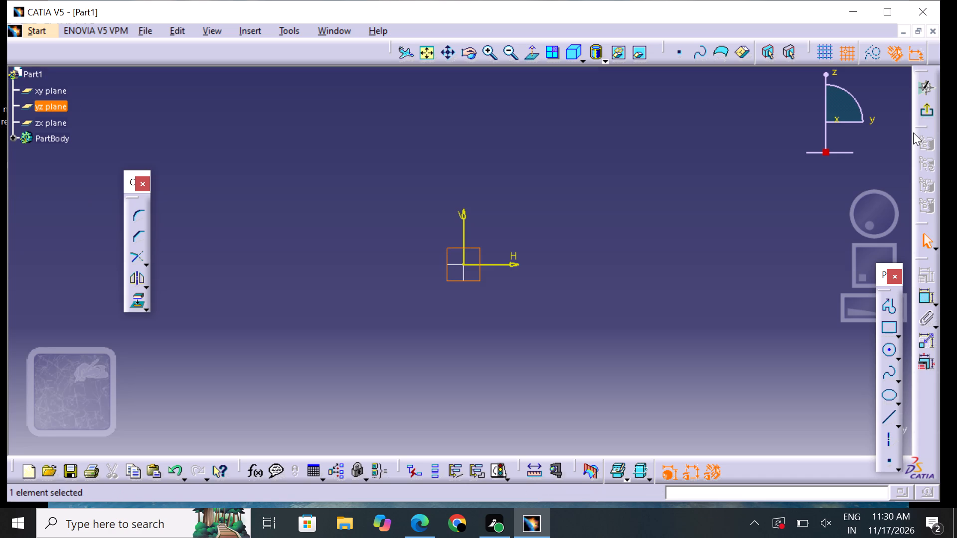
click(790, 328)
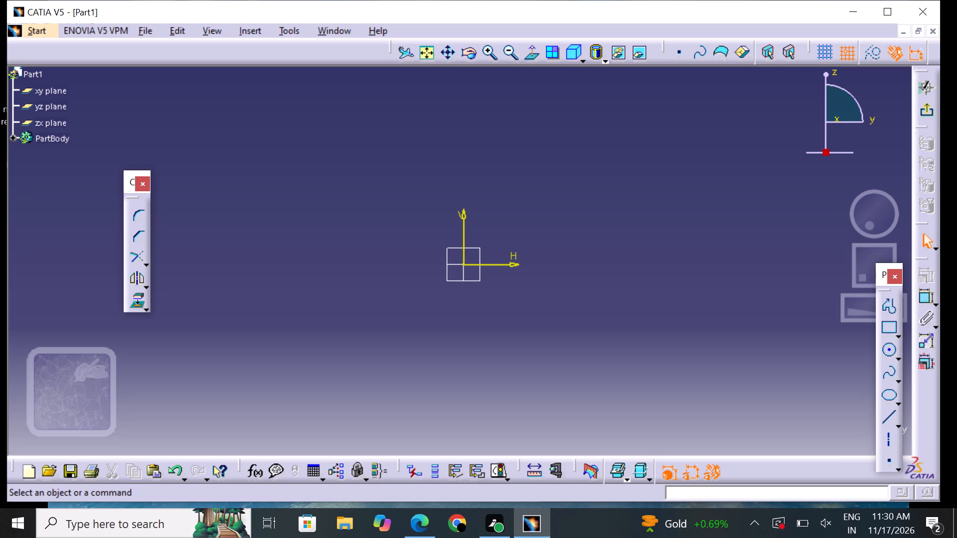
Sketch a circle about 146 mm in diameter centred on the sketch origin.
click(885, 355)
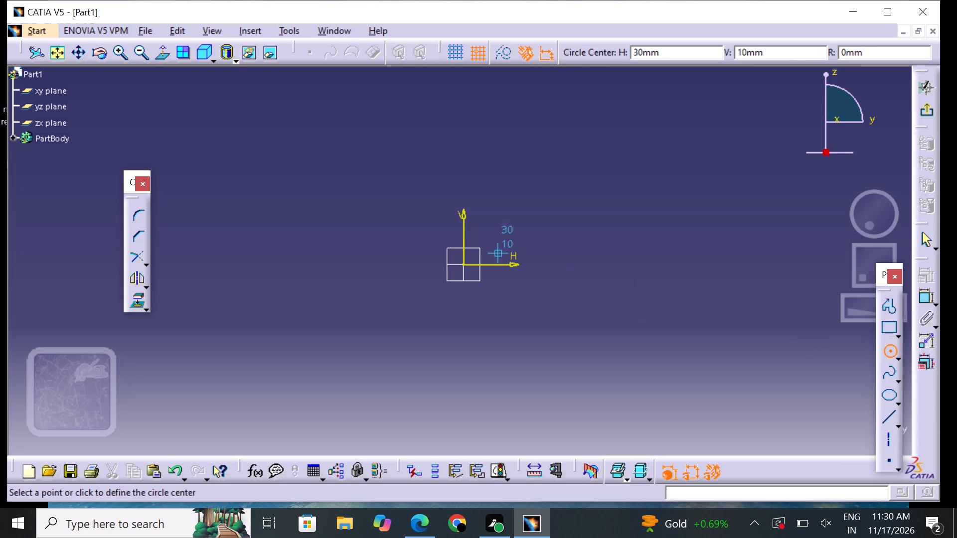
click(465, 263)
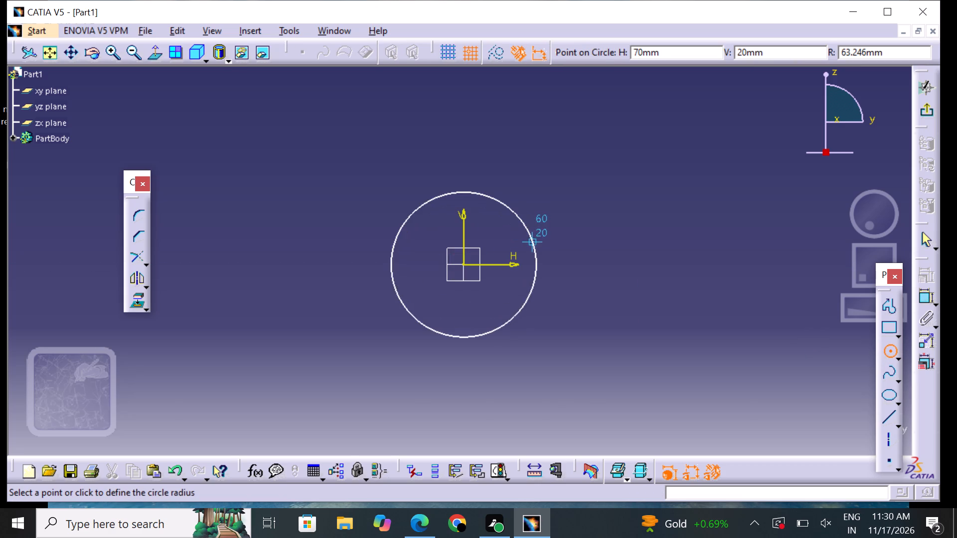
click(539, 235)
drag(664, 267, 664, 271)
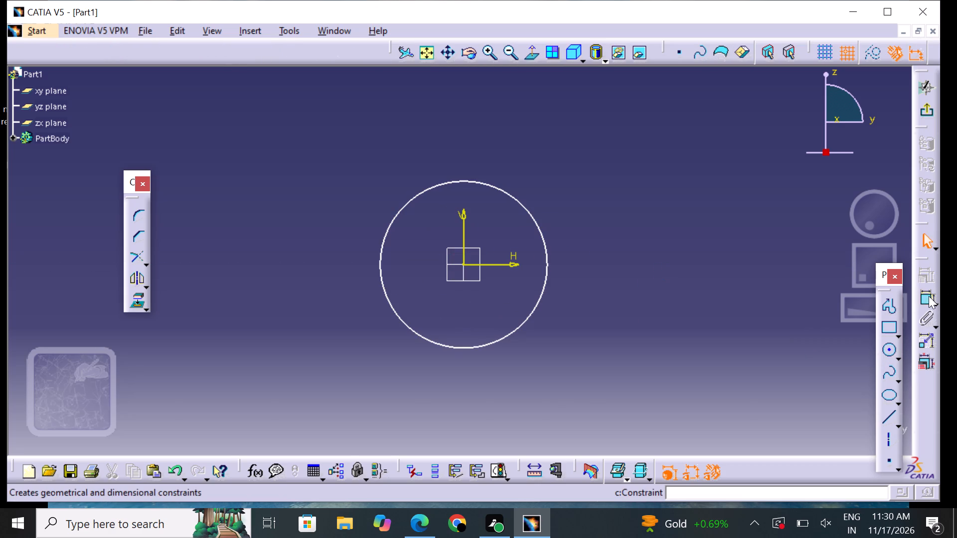
Dimension the circle's diameter and set it to 100 mm.
click(927, 296)
click(542, 242)
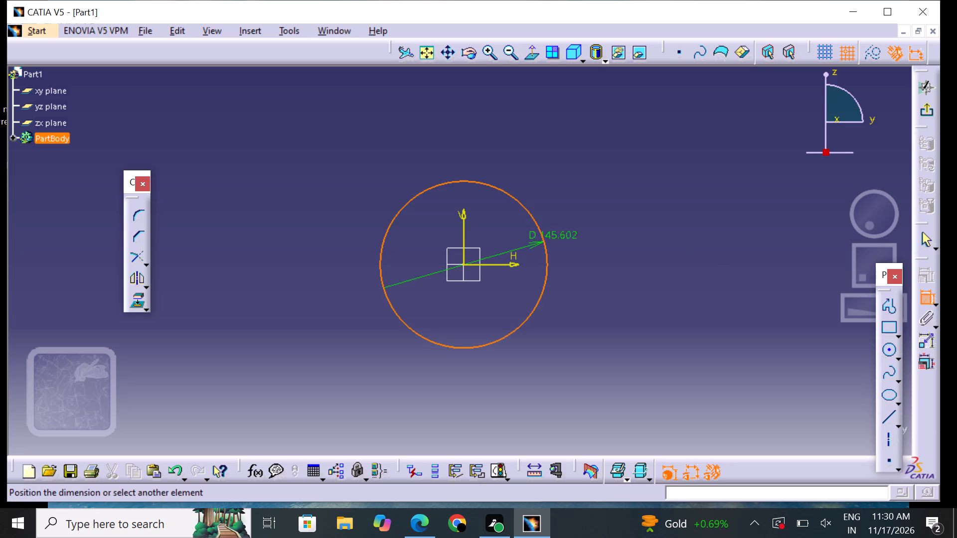
click(606, 216)
double_click(602, 216)
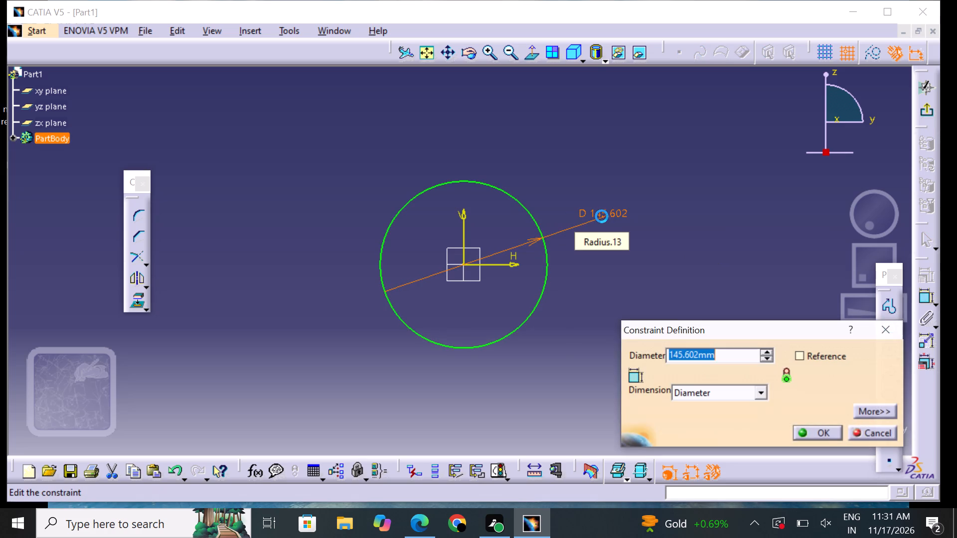
key(BackSpace)
text(100)
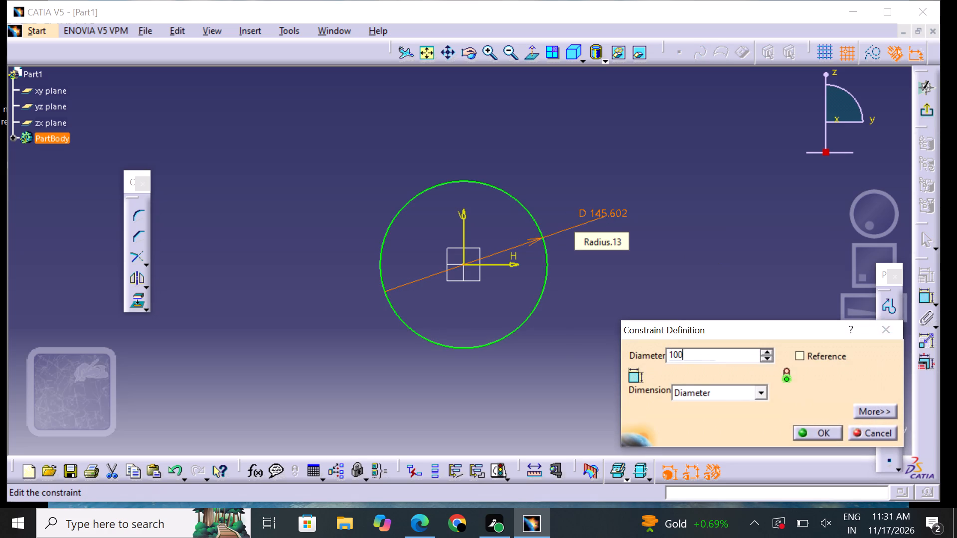
key(Return)
click(610, 307)
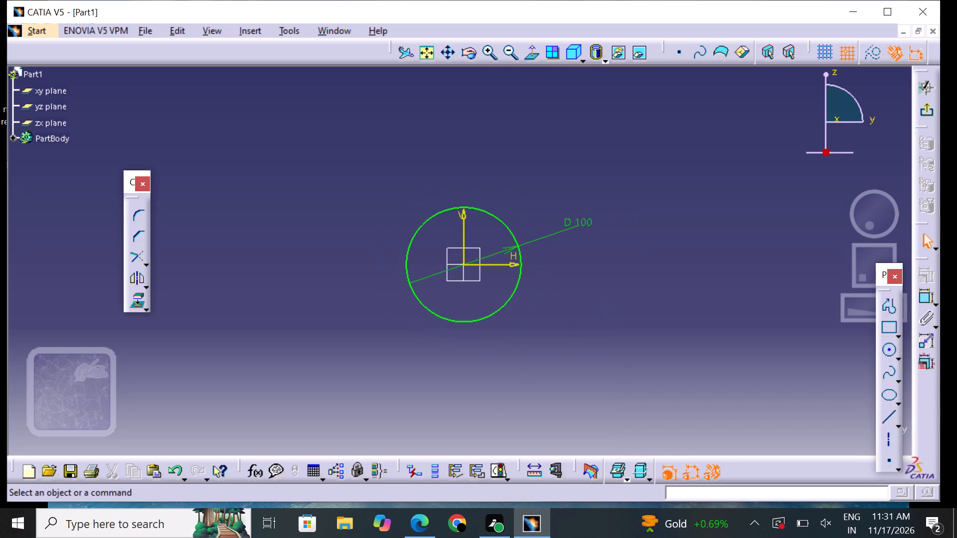
Exit the sketch and pad the circle to a length of 25 mm.
click(928, 108)
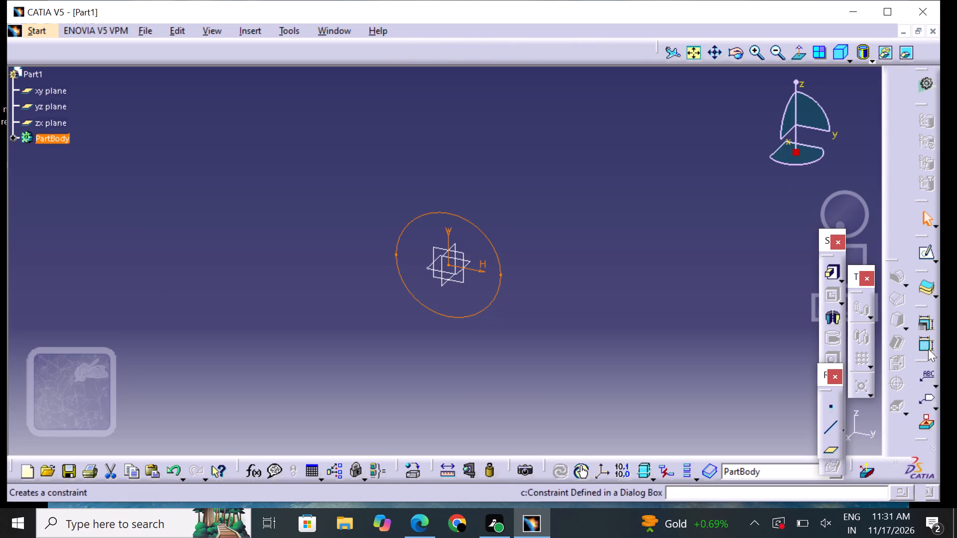
click(835, 275)
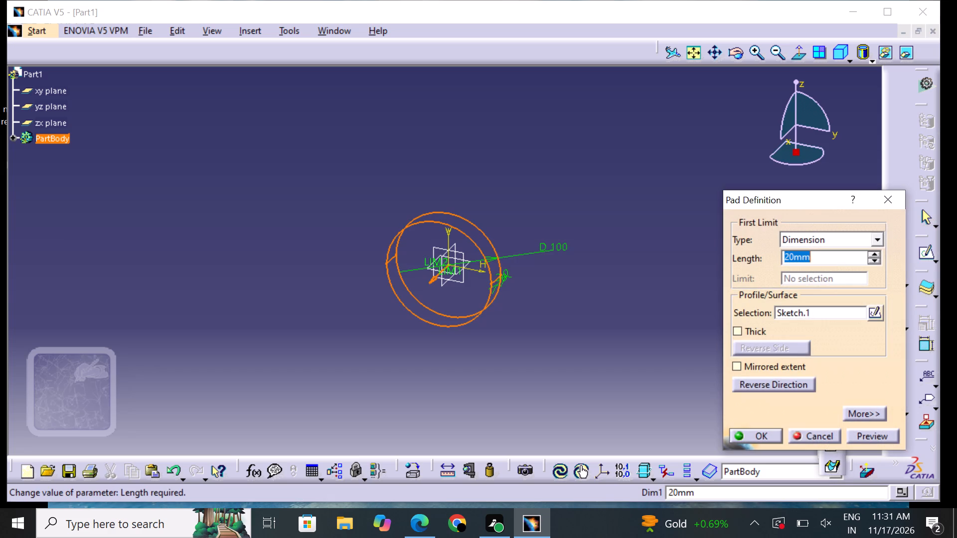
key(BackSpace)
key(3)
key(BackSpace)
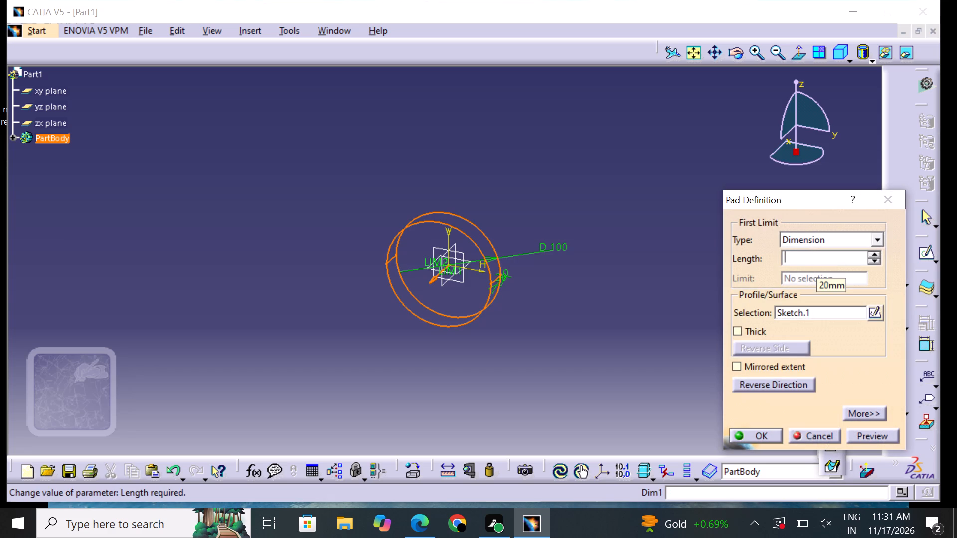
text(25)
click(758, 436)
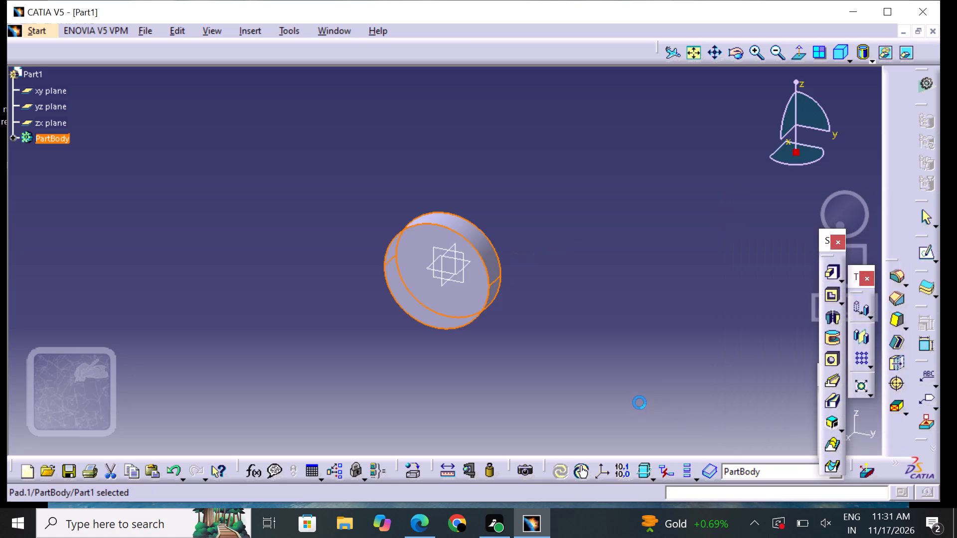
click(638, 402)
Open a new sketch on the disc's flat circular face, on the side the pad was extruded toward.
middle_drag(402, 385, 510, 355)
right_drag(405, 384, 510, 355)
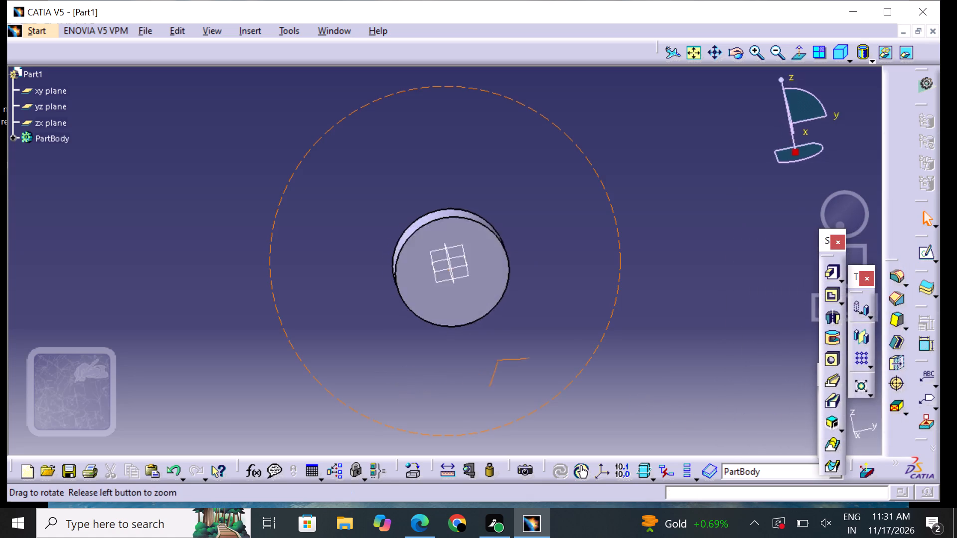
middle_drag(510, 355, 651, 298)
right_drag(510, 355, 638, 298)
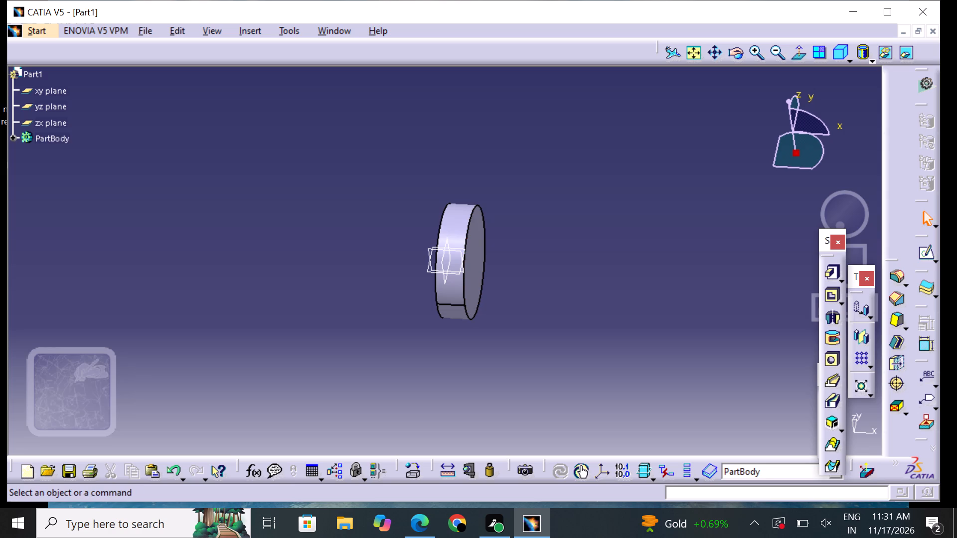
middle_drag(531, 305, 335, 284)
right_drag(531, 305, 284, 281)
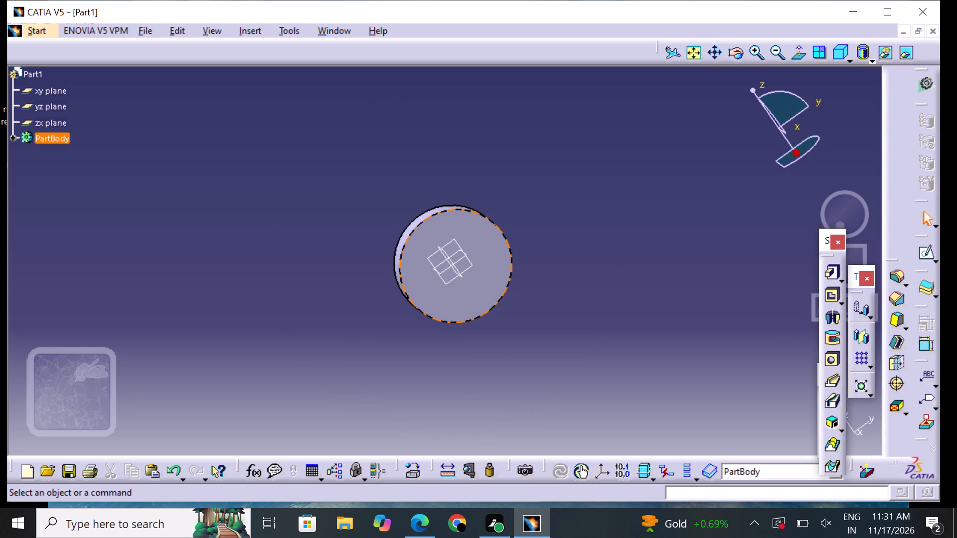
click(483, 290)
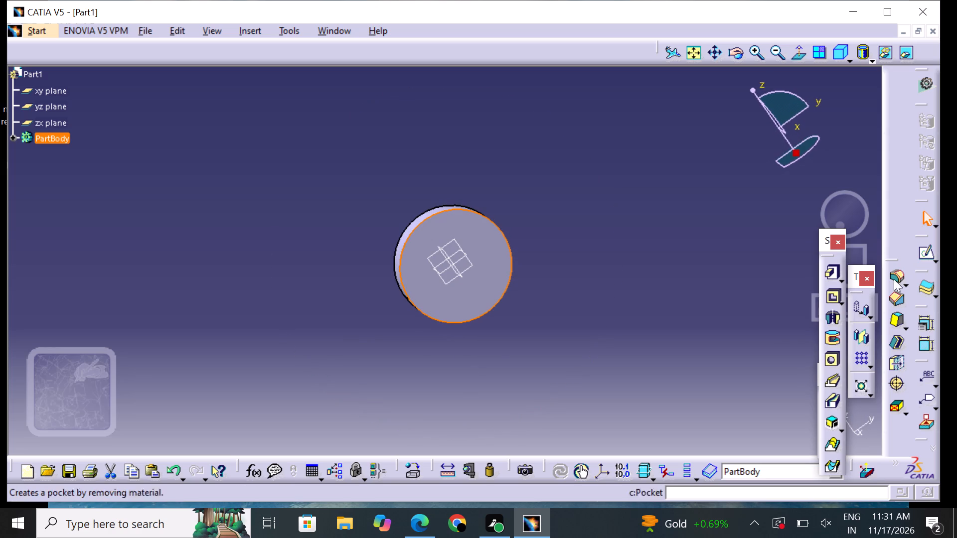
click(923, 255)
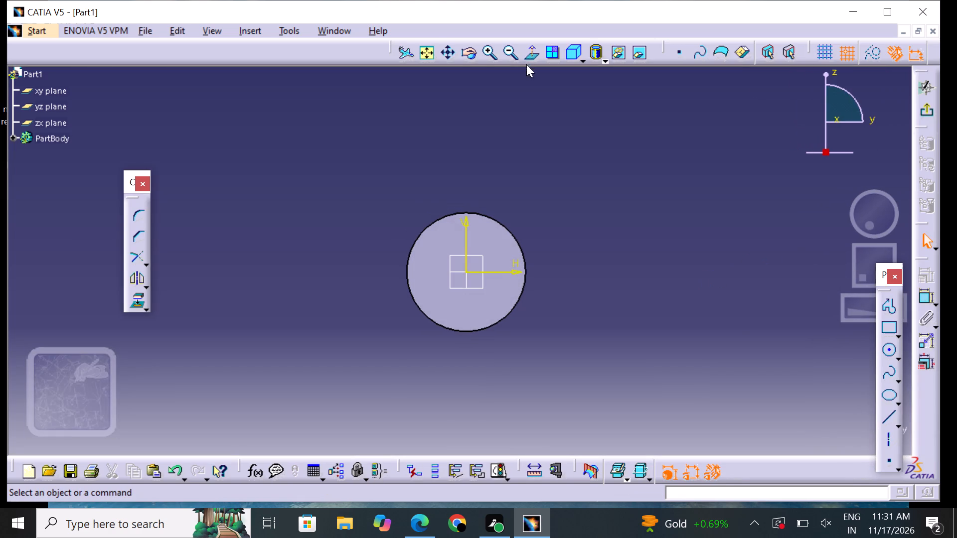
Sketch a horizontal line about 20 mm long across the V axis, about 40 mm above the origin, near the disc's top edge.
double_click(492, 54)
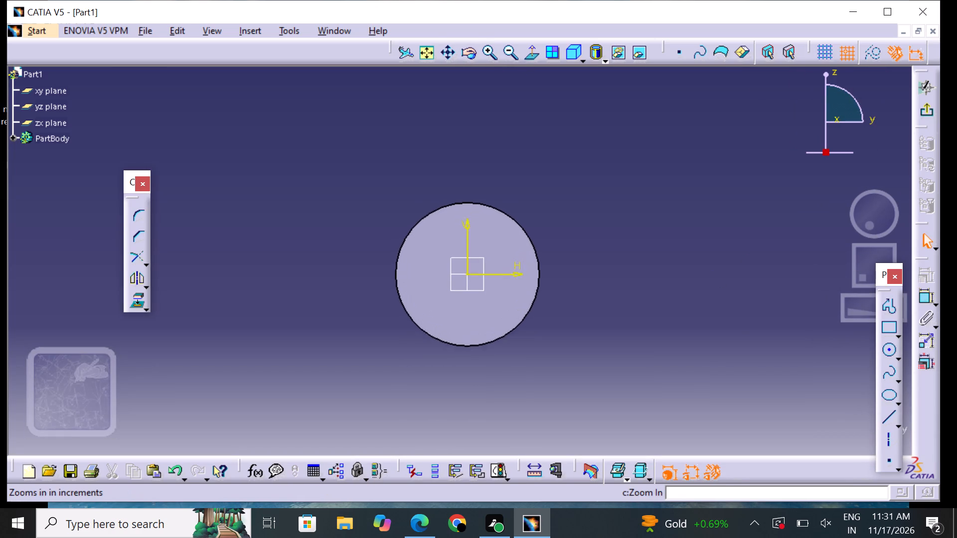
middle_drag(472, 288, 486, 276)
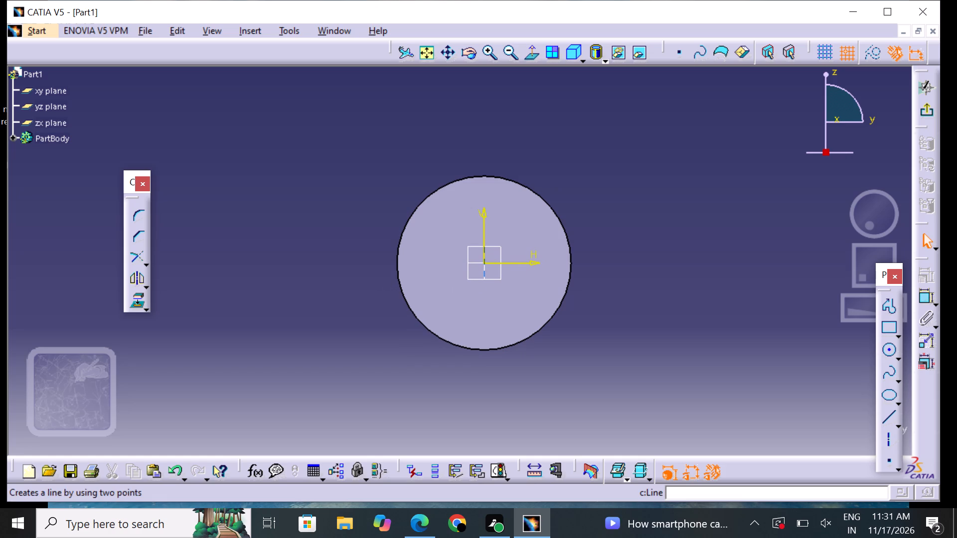
click(890, 421)
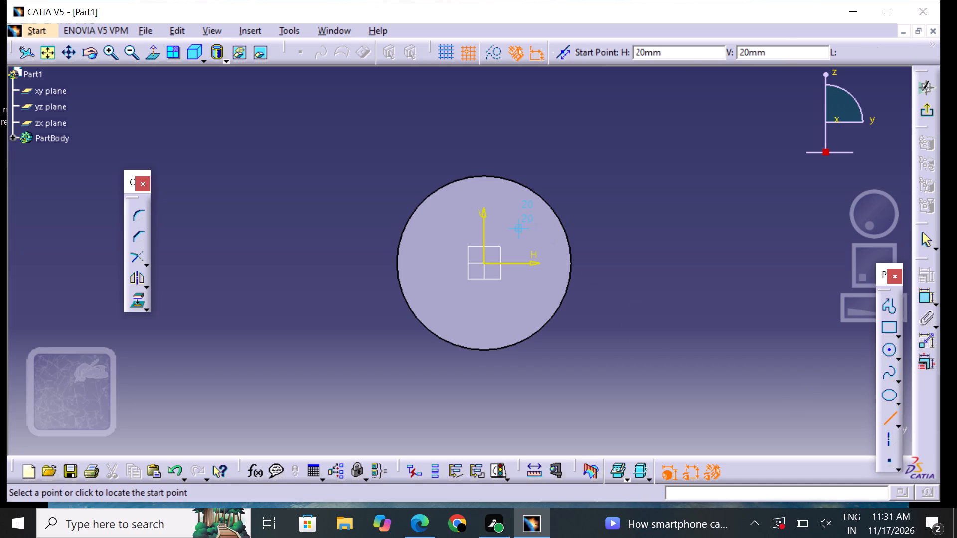
click(496, 190)
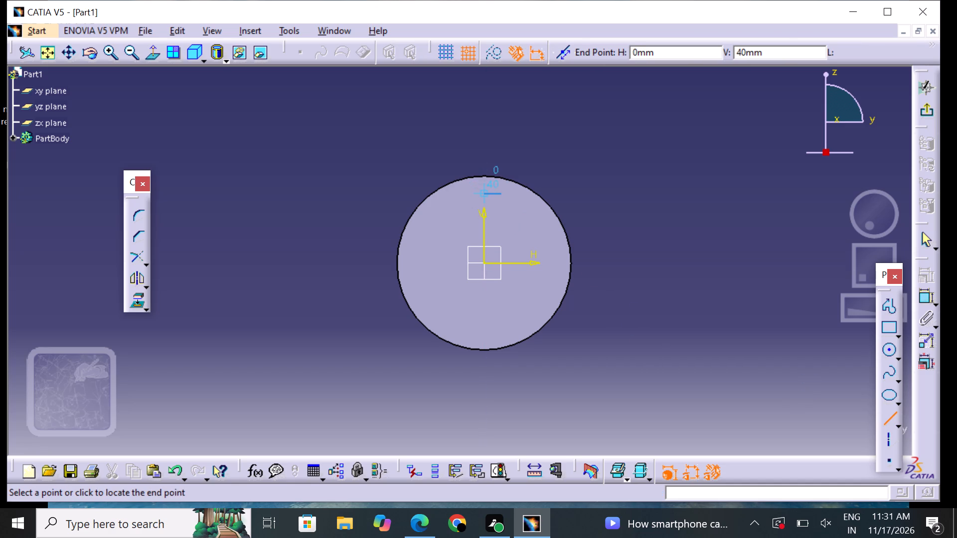
click(473, 189)
click(592, 188)
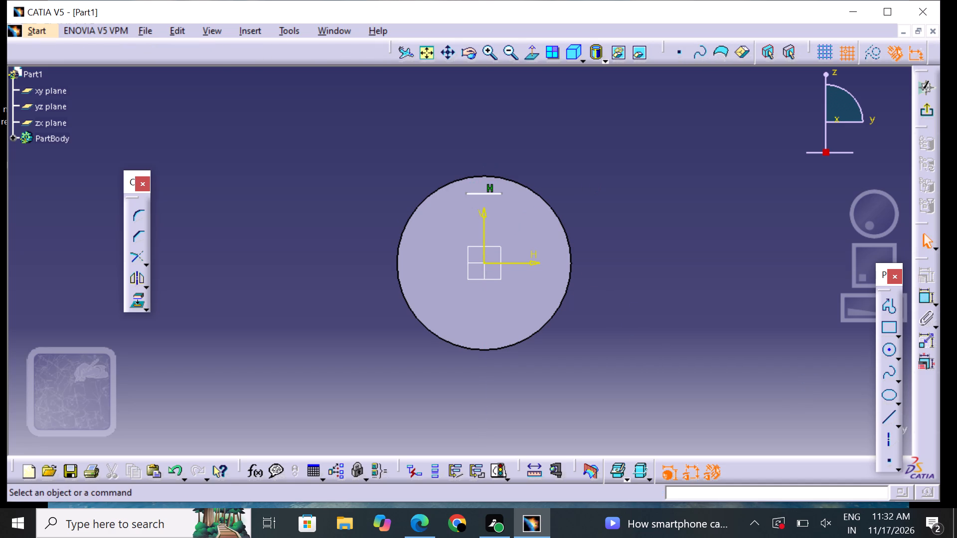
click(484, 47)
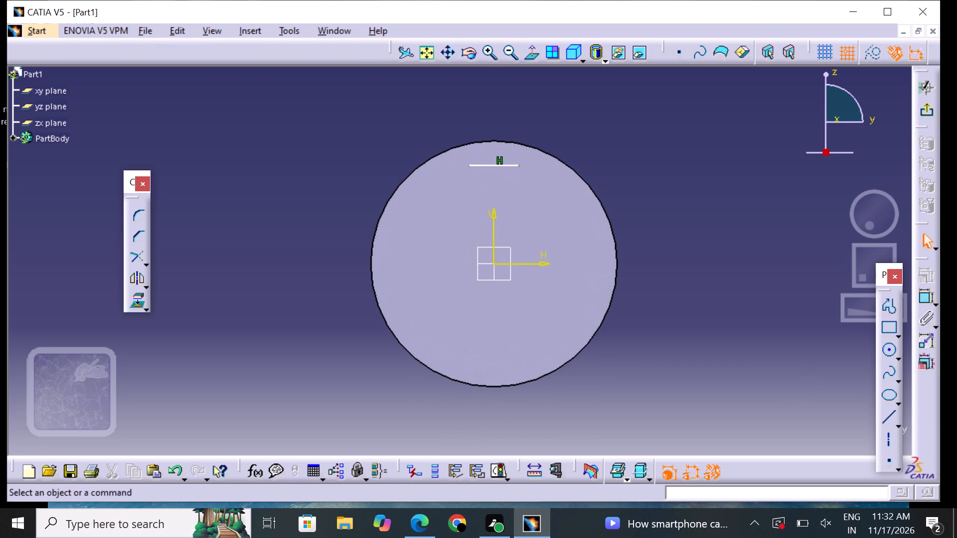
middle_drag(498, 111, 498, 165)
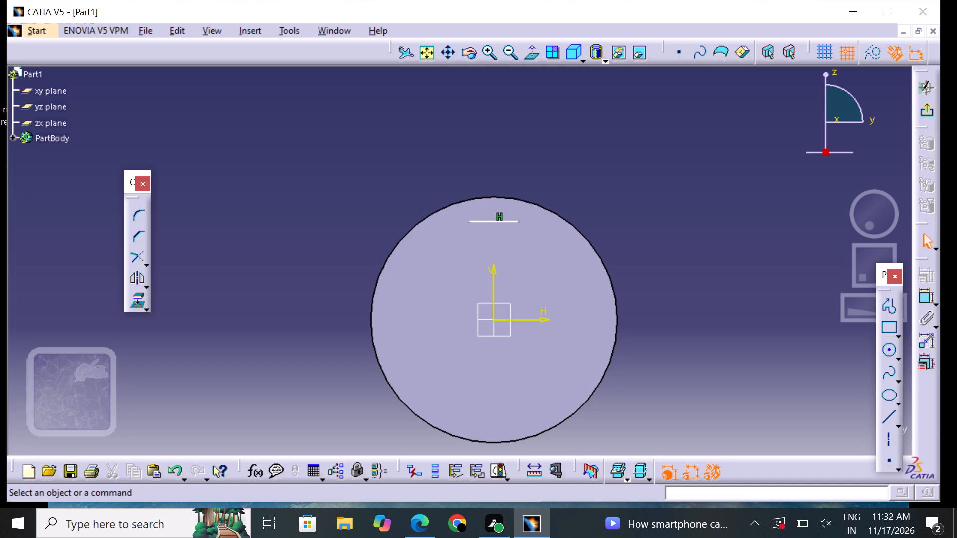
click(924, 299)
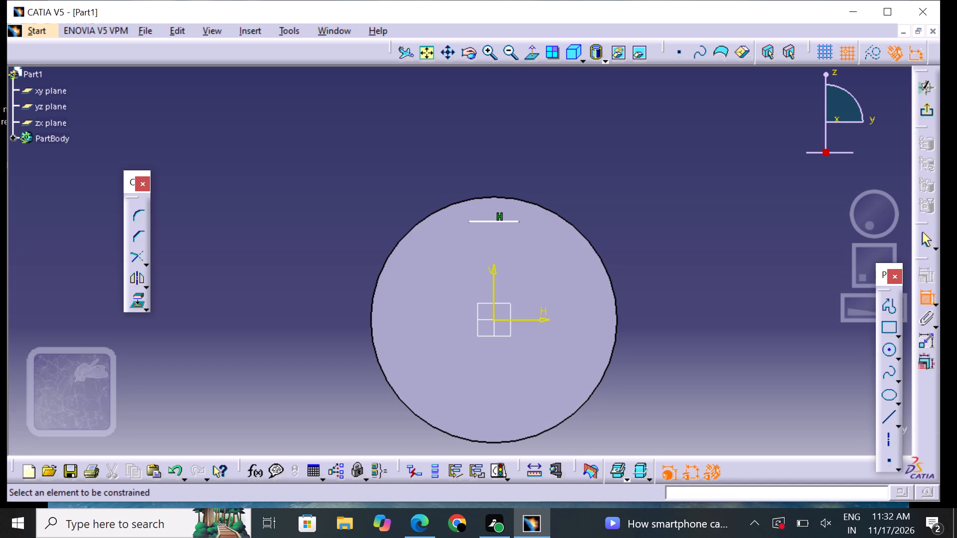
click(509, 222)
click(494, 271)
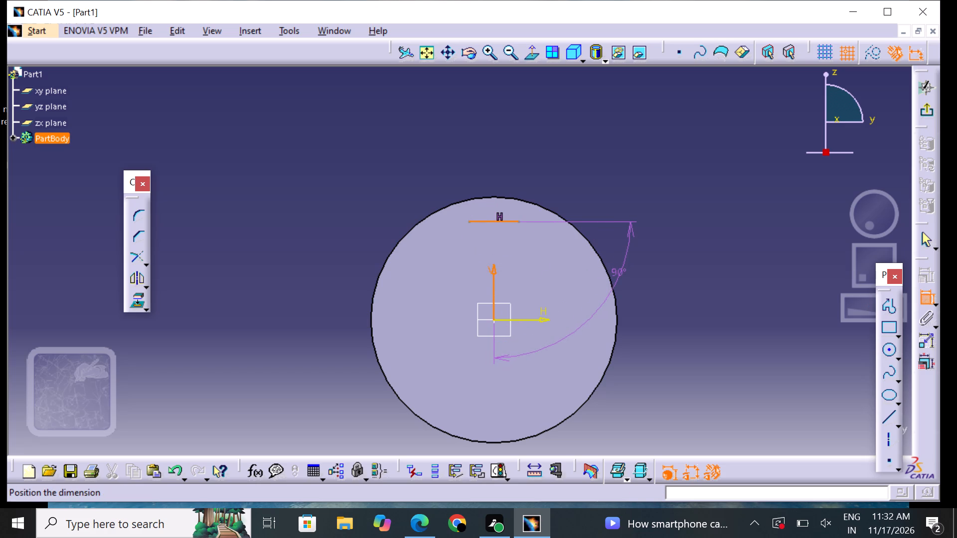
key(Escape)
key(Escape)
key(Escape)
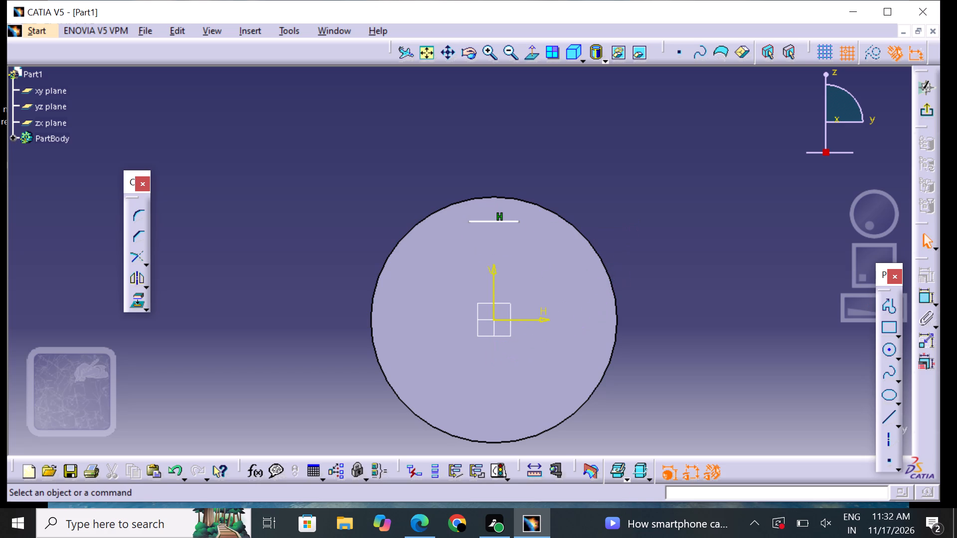
Dimension the horizontal distance from the short line's right end point to the V axis.
drag(923, 298, 918, 298)
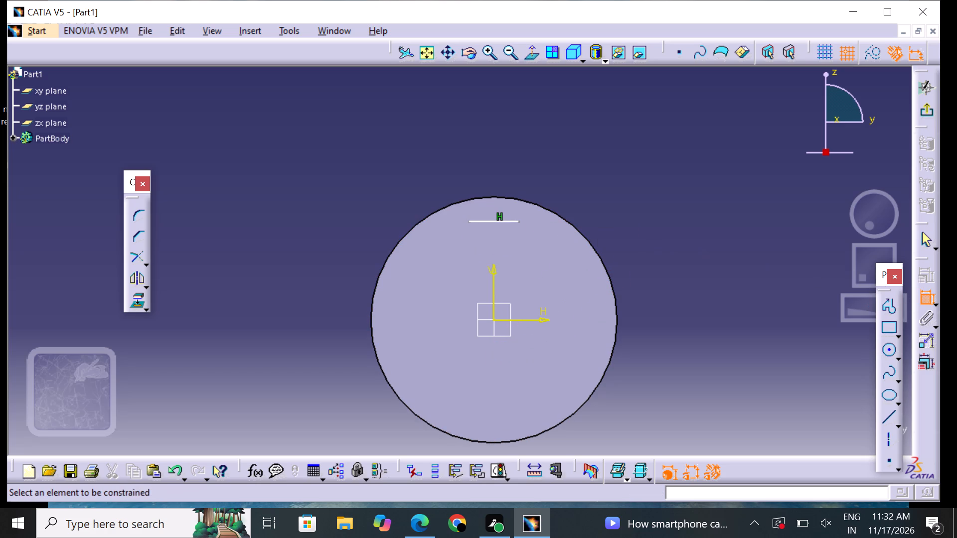
click(519, 219)
click(492, 285)
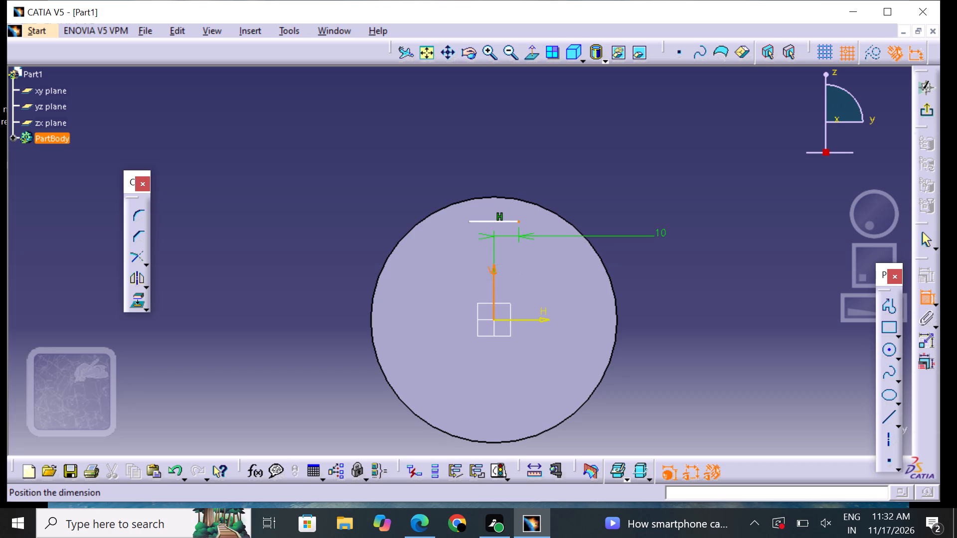
click(644, 239)
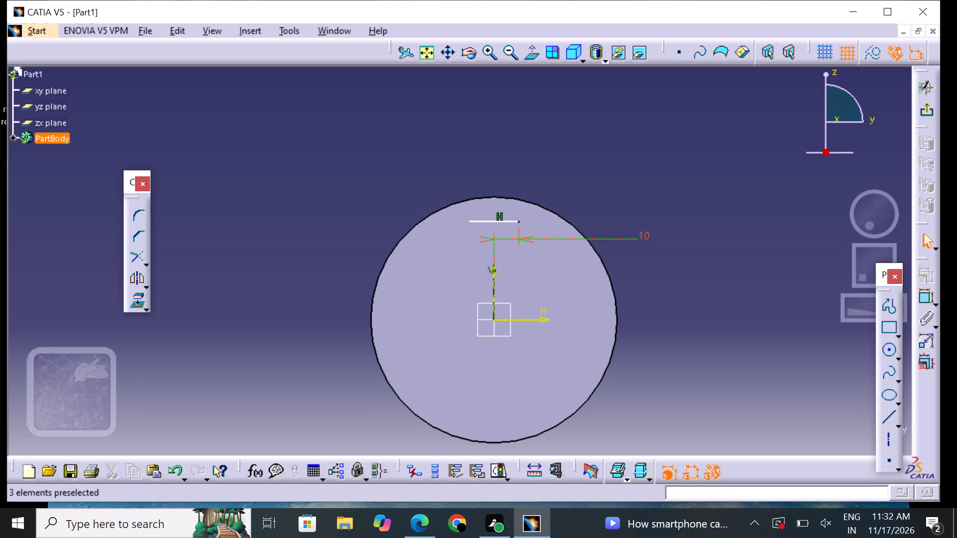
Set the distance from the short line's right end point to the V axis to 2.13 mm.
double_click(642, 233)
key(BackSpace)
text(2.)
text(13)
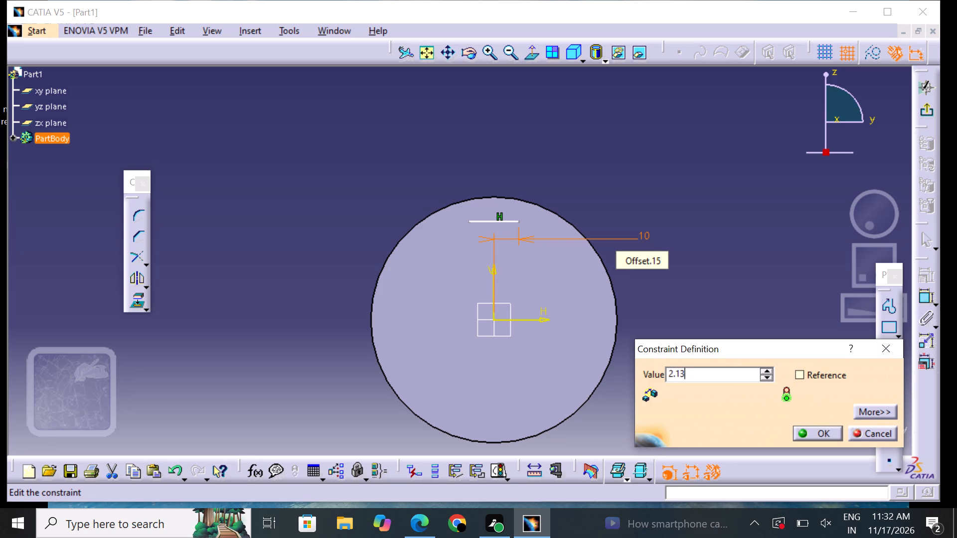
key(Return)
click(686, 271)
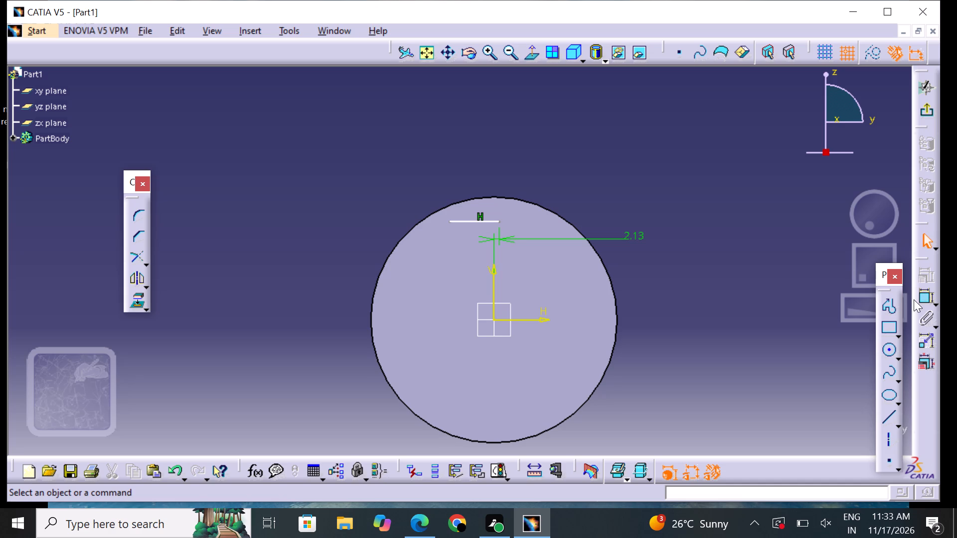
Set the distance from the short line's right end point to the V axis to 0.5 mm.
double_click(629, 231)
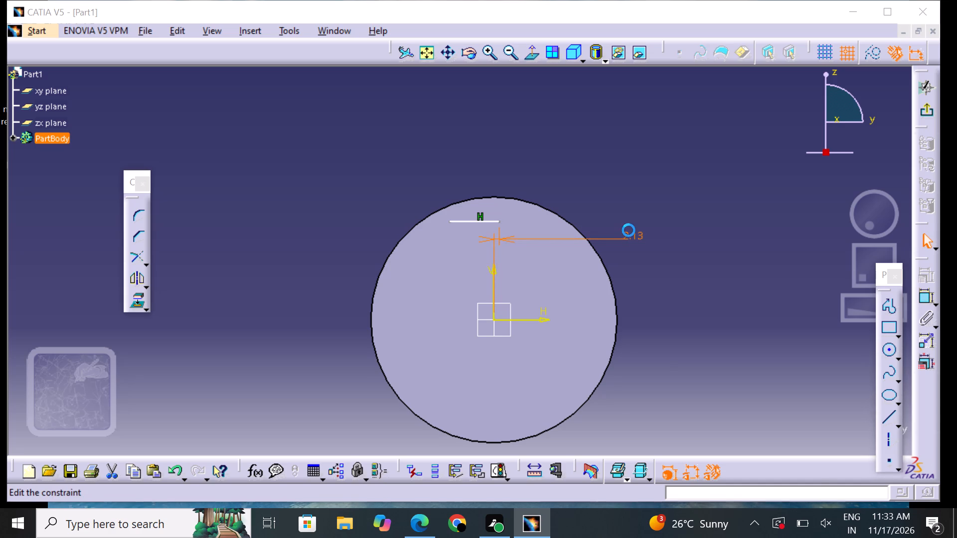
key(BackSpace)
text(0.5)
key(Return)
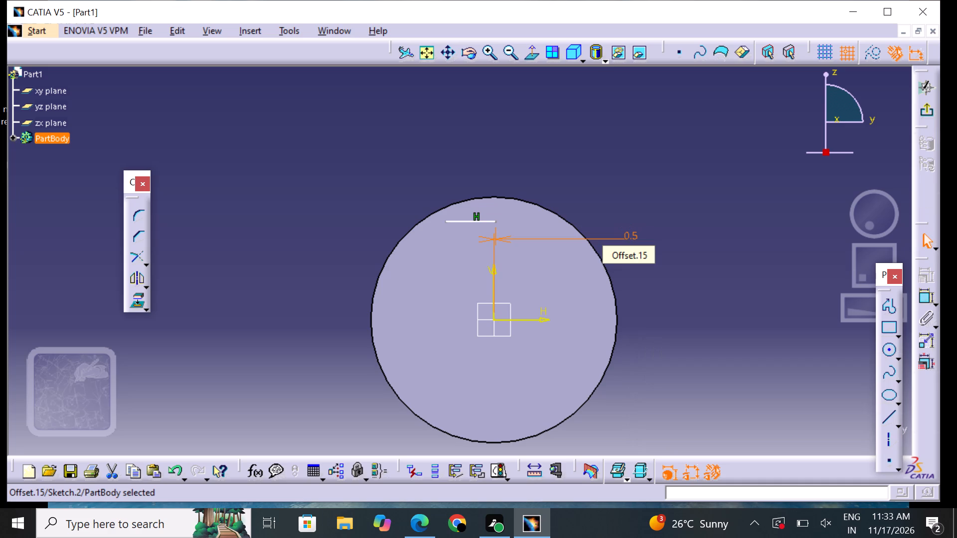
click(680, 204)
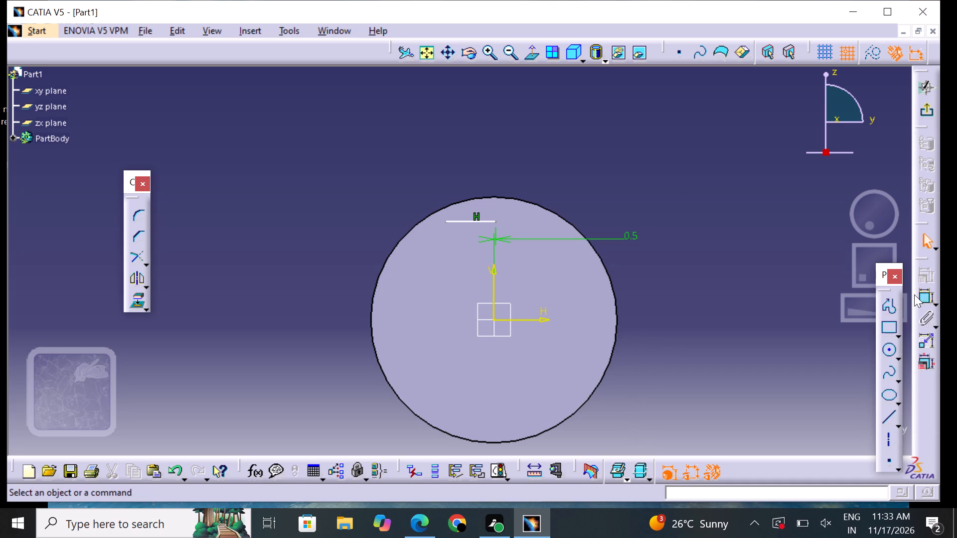
Dimension the short horizontal line's length and set it to 1 mm.
click(920, 291)
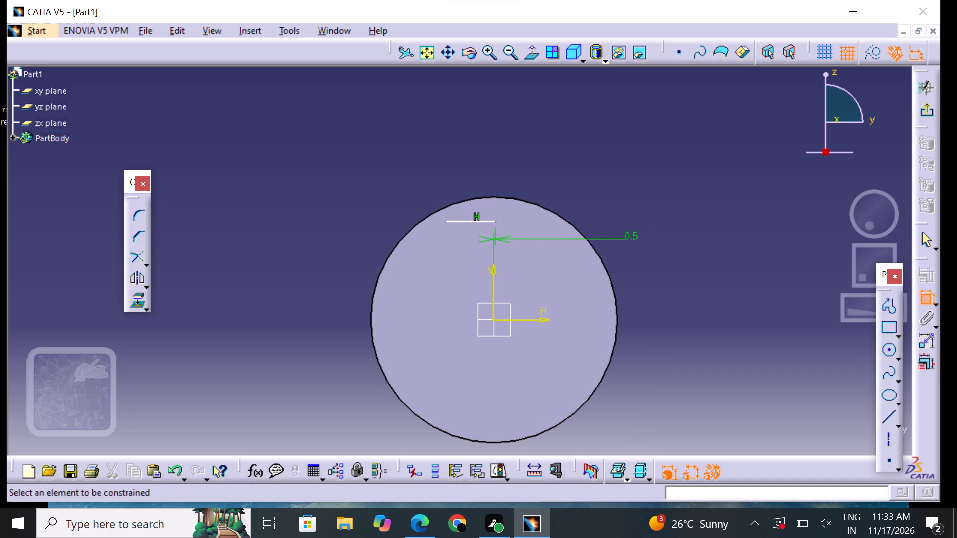
click(486, 221)
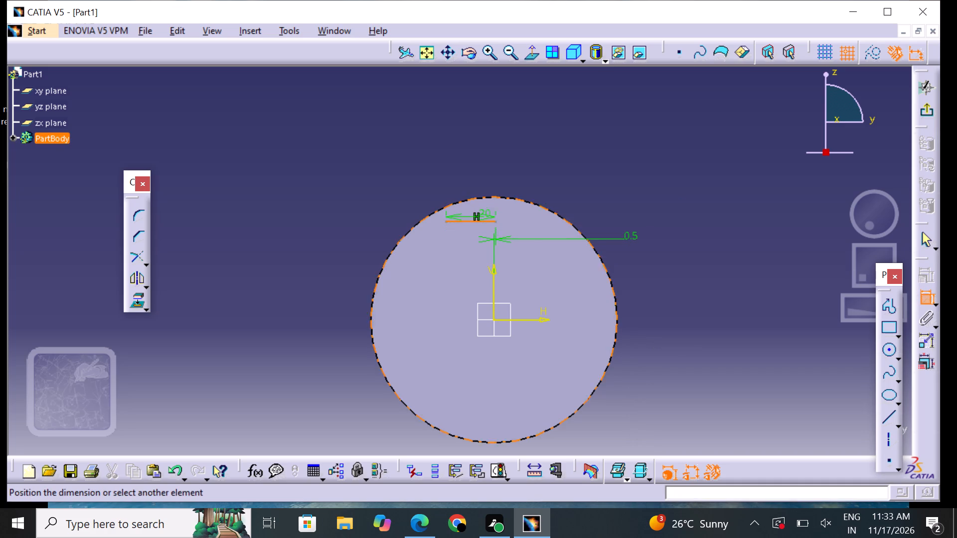
click(468, 169)
click(468, 165)
click(468, 165)
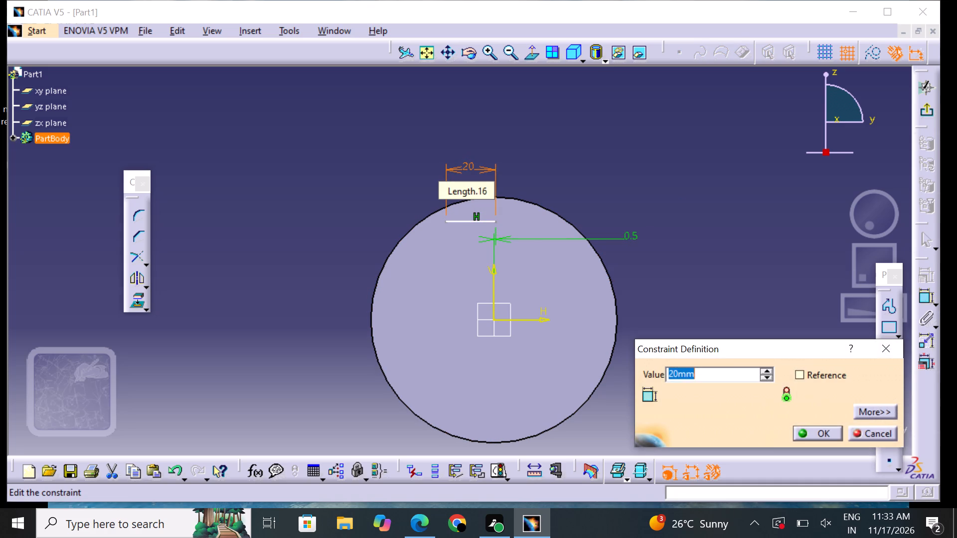
key(BackSpace)
key(1)
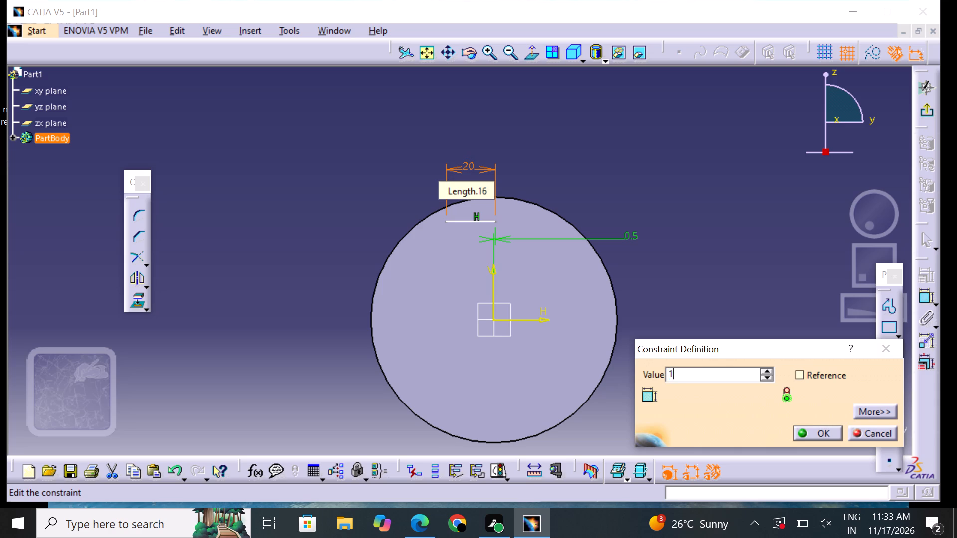
key(Return)
click(602, 186)
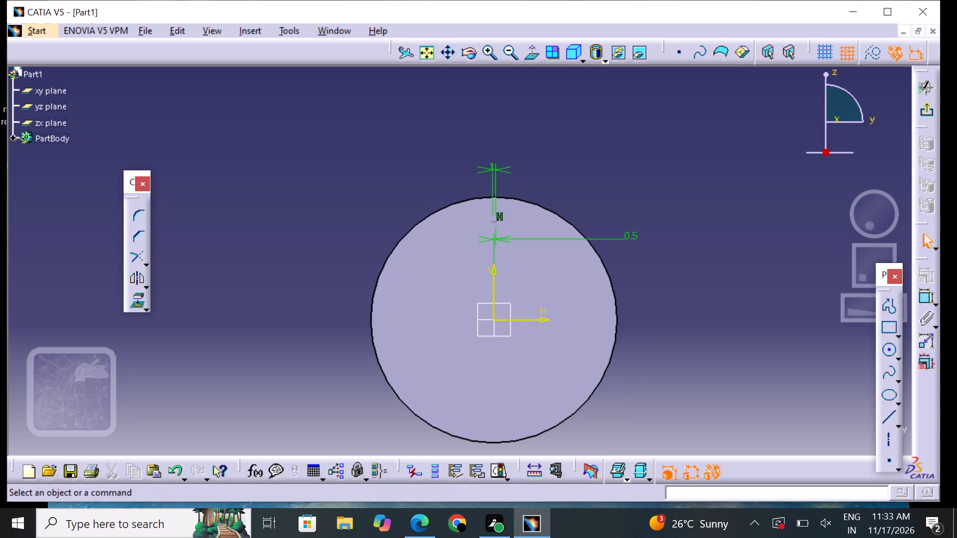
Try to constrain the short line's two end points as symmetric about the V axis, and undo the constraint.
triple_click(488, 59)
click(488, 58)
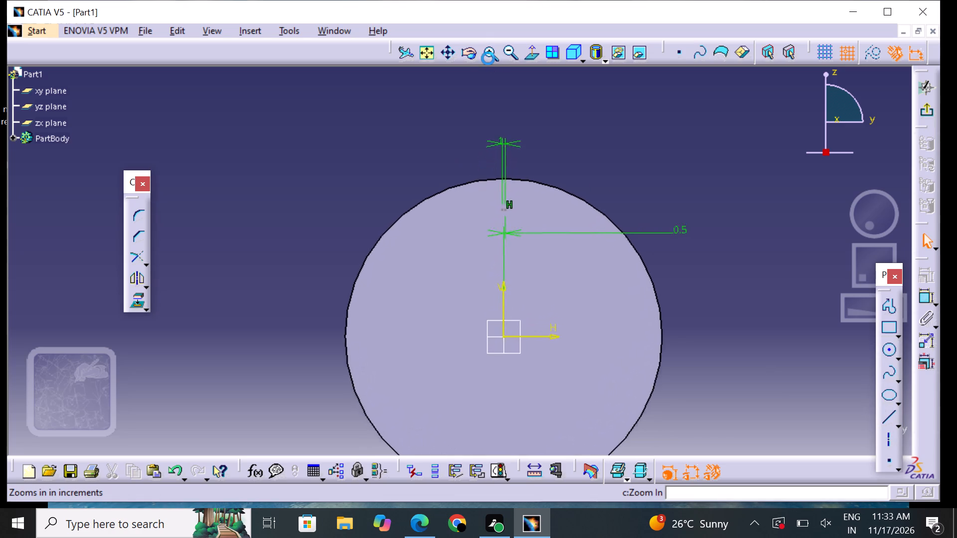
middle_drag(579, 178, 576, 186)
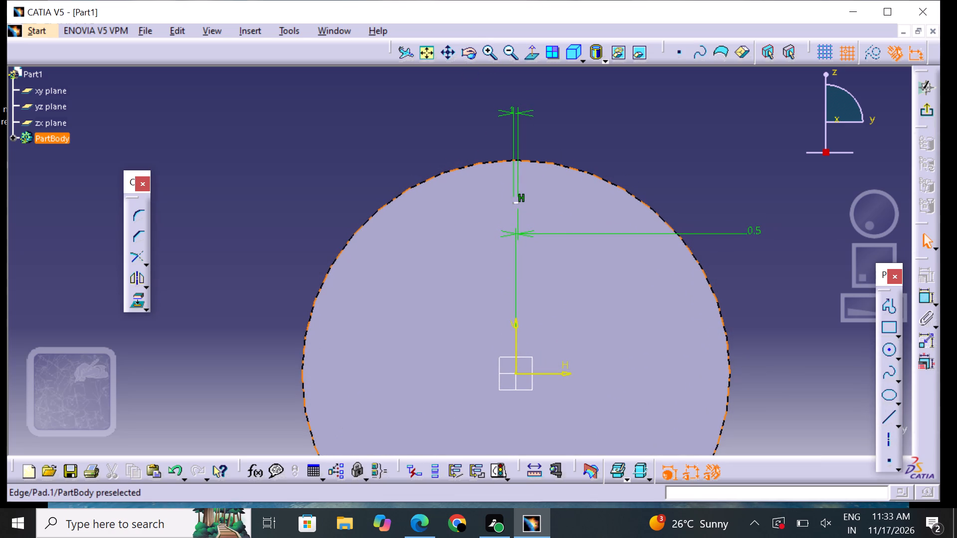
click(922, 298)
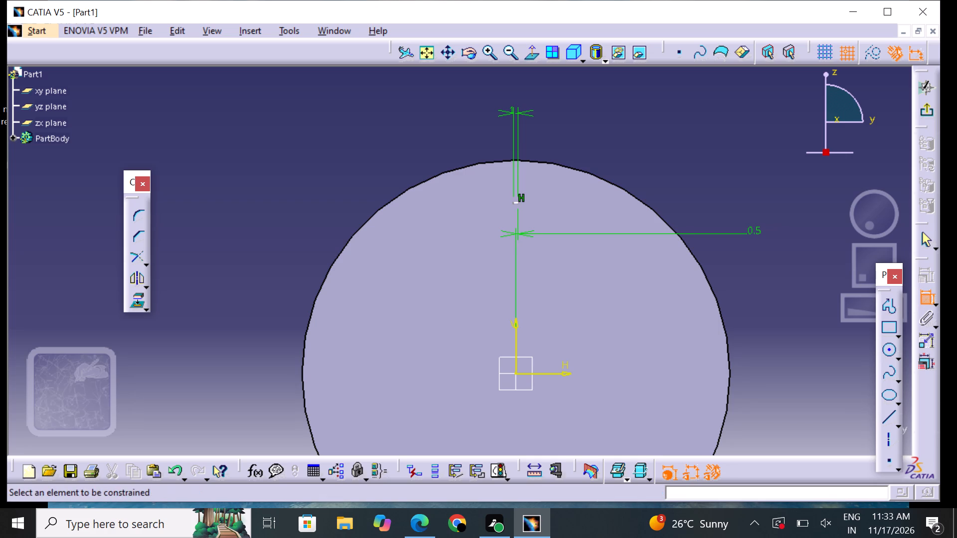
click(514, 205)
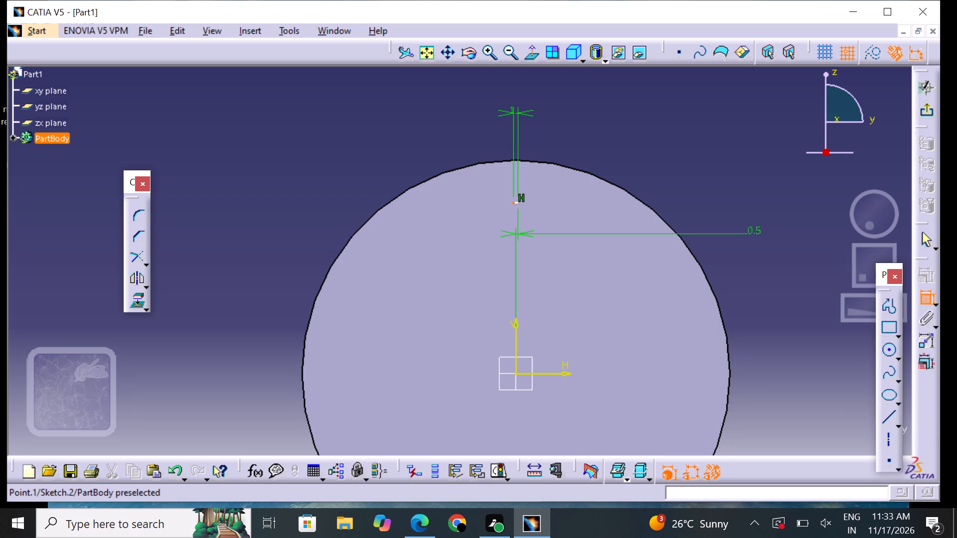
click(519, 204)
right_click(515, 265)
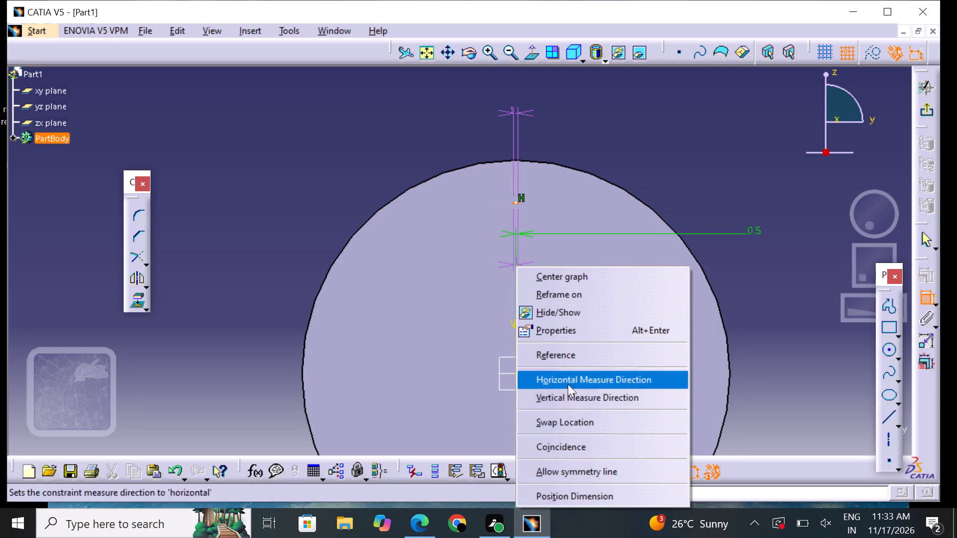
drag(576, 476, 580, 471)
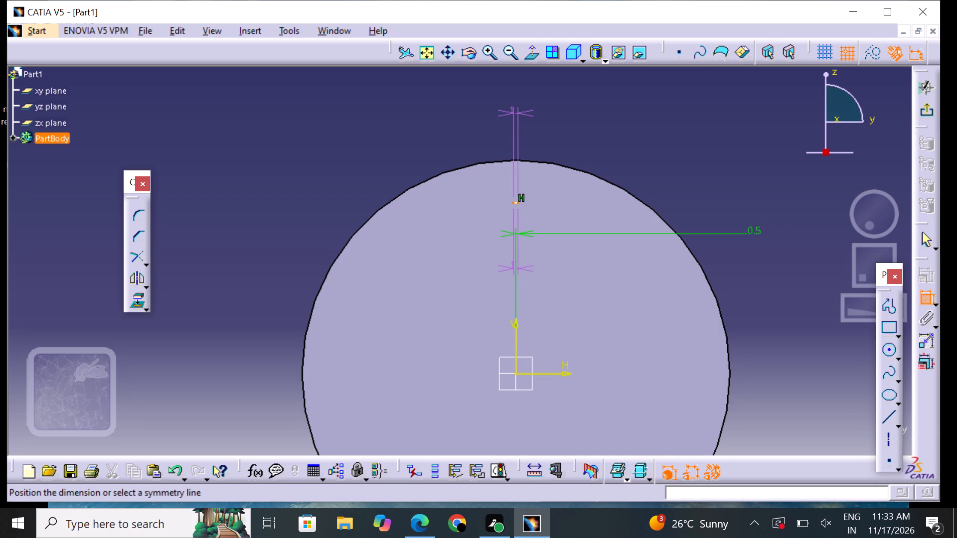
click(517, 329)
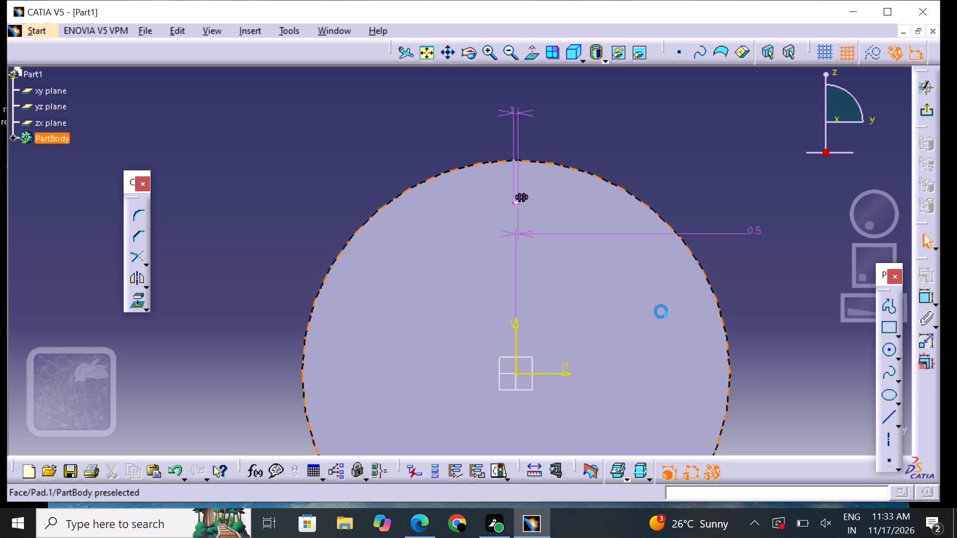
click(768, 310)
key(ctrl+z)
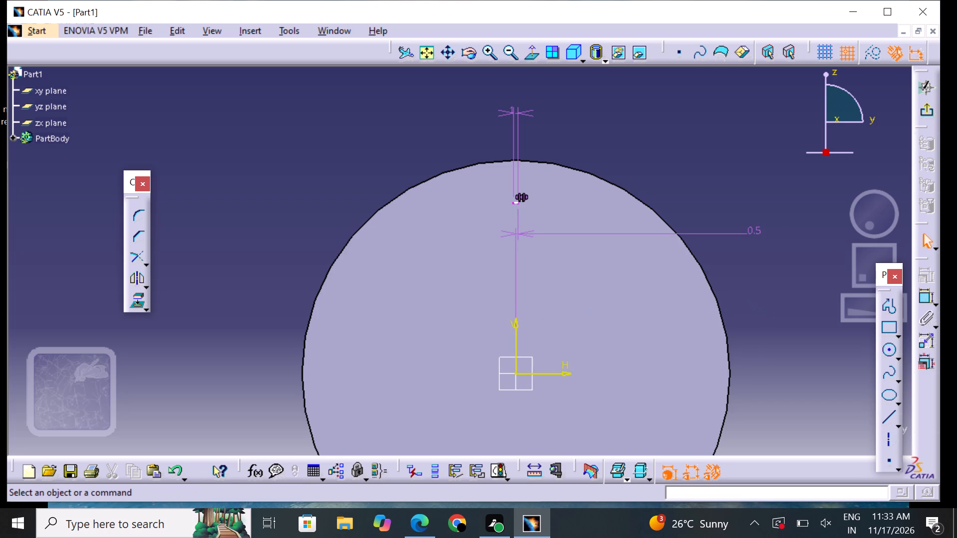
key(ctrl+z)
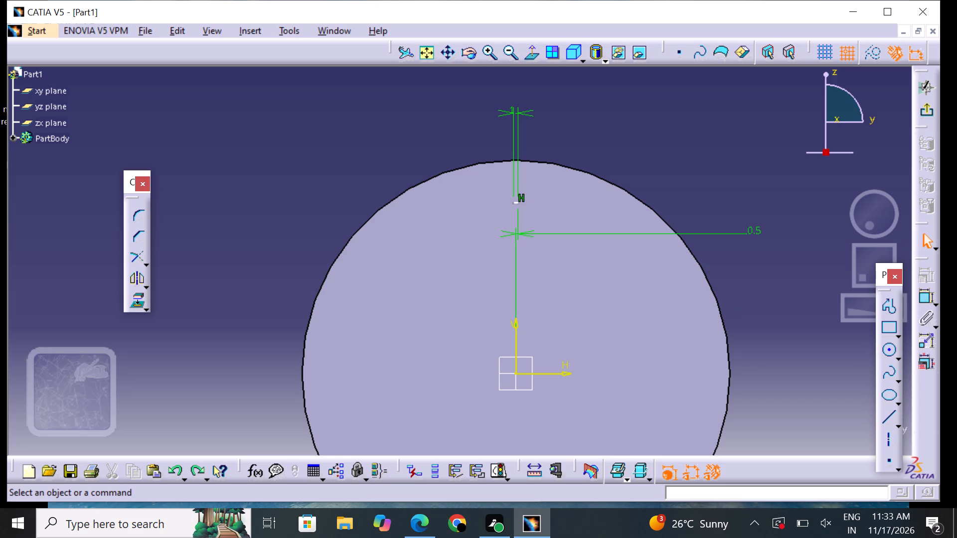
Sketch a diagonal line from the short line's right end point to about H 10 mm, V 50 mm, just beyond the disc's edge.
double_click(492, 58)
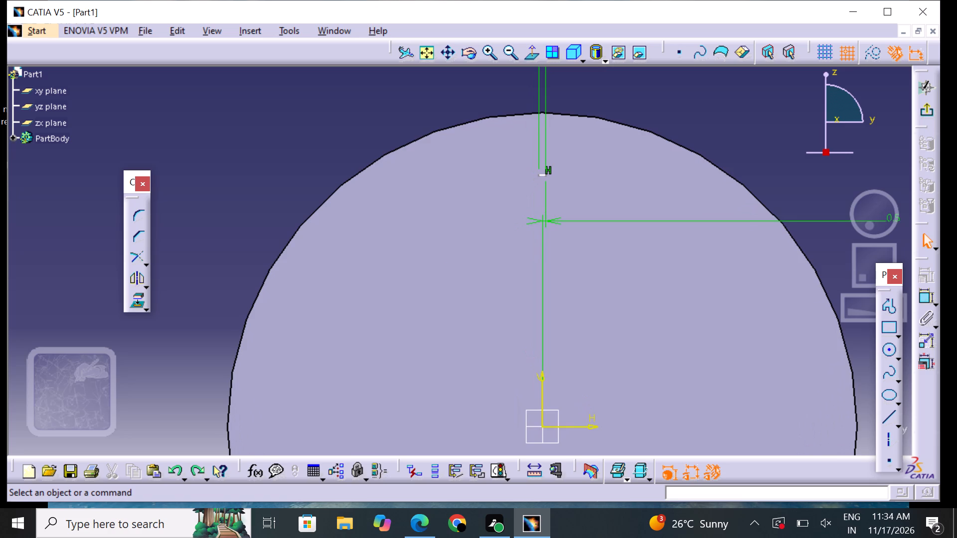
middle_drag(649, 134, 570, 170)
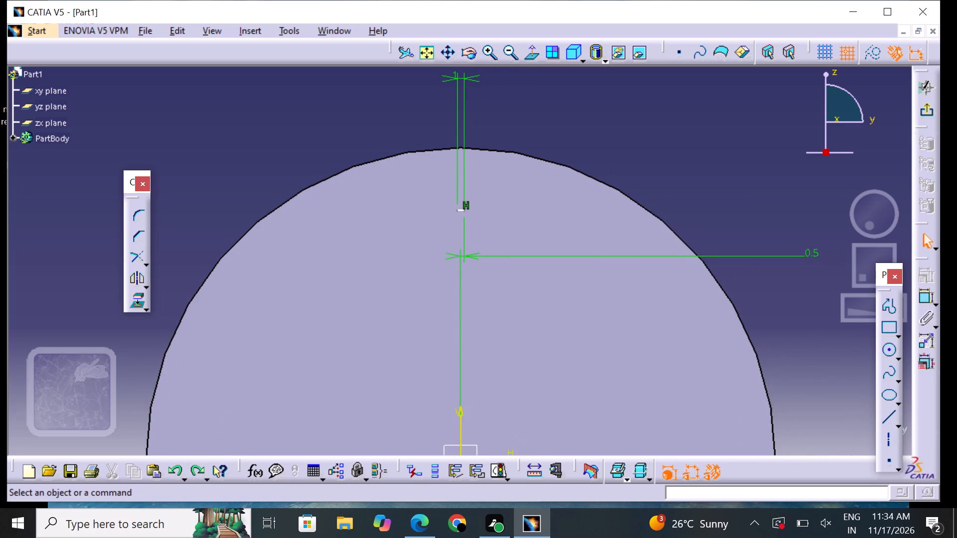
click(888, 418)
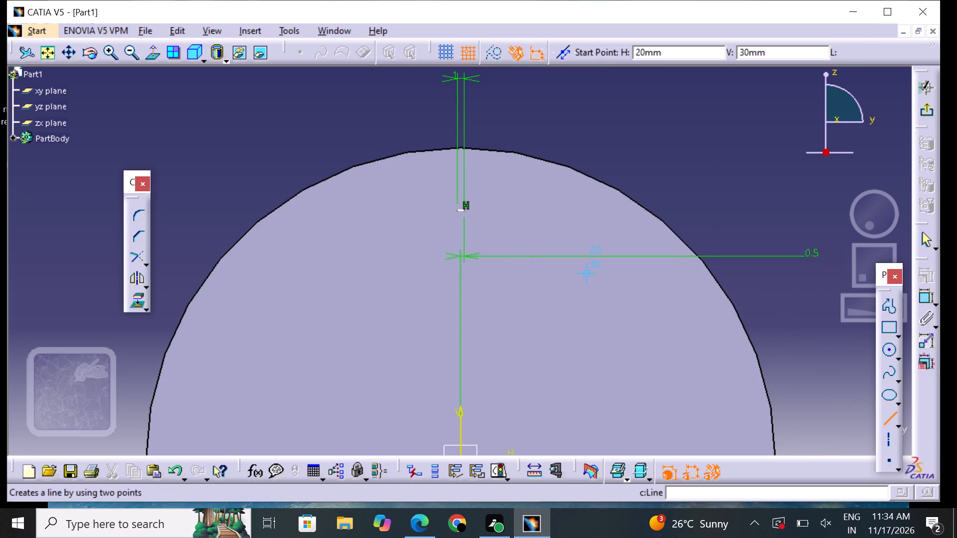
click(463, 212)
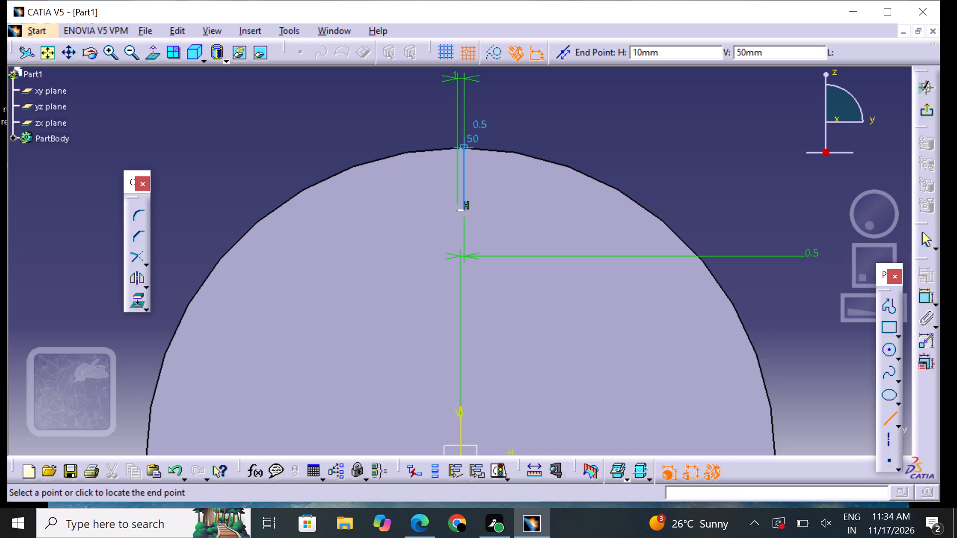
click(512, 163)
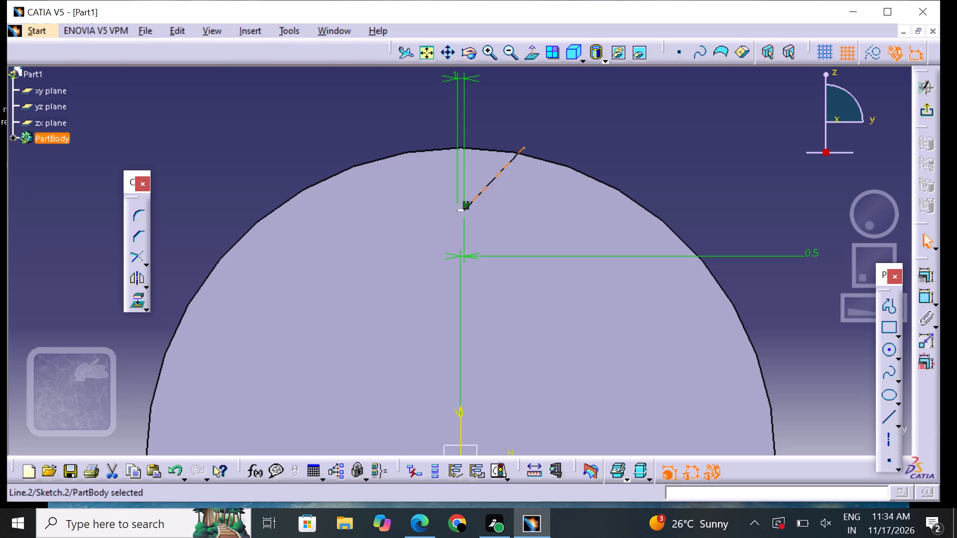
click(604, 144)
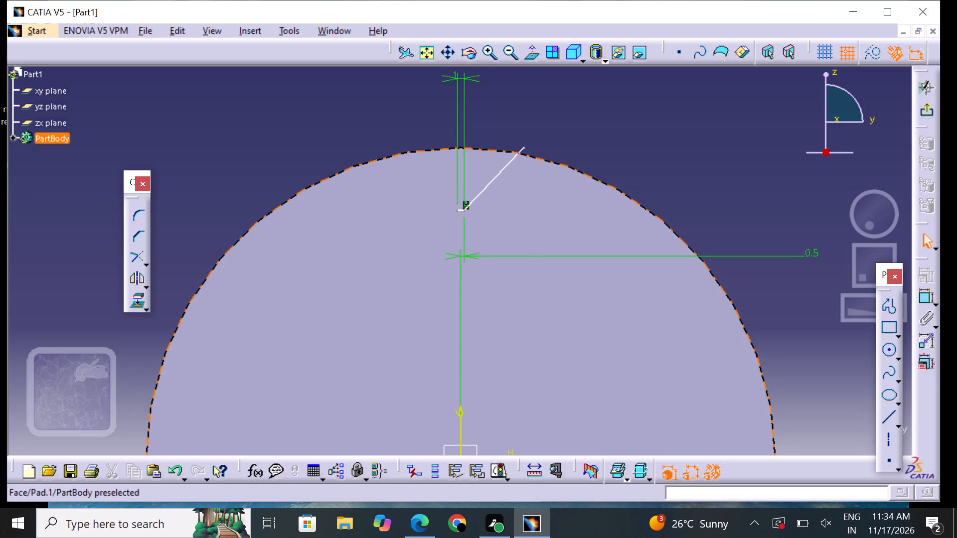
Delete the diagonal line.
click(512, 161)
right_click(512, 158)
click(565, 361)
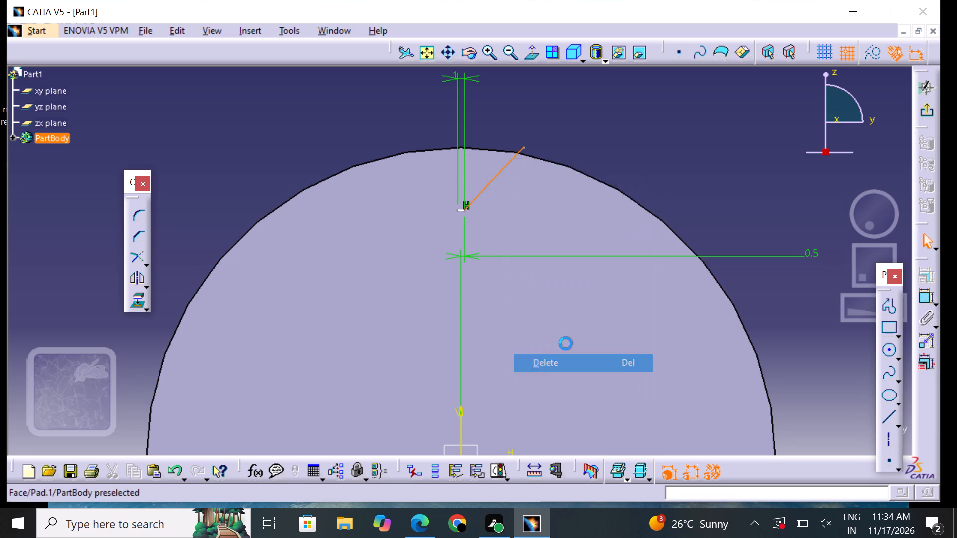
Sketch a profile from the short line's right end point diagonally to about H 10 mm, V 50 mm, with a horizontal segment extending outward.
click(890, 306)
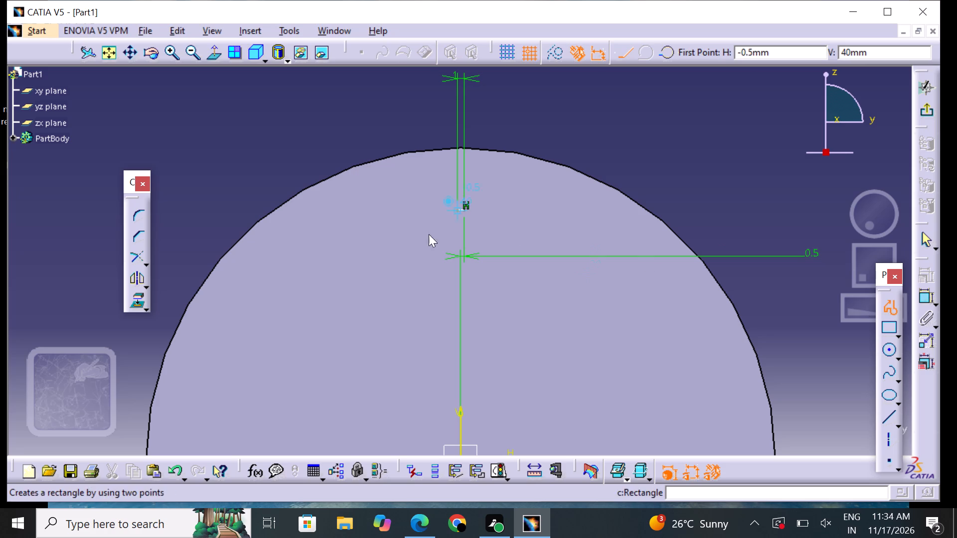
click(466, 214)
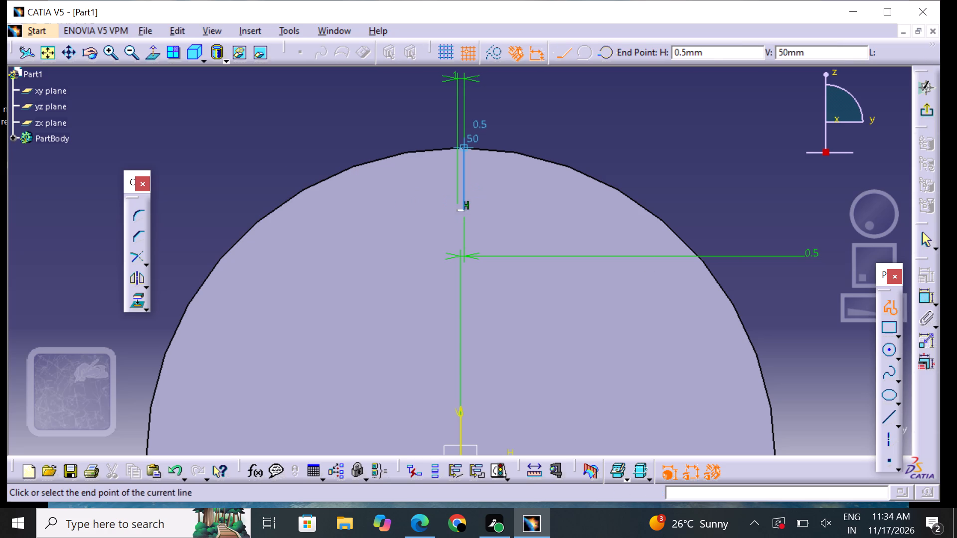
click(499, 153)
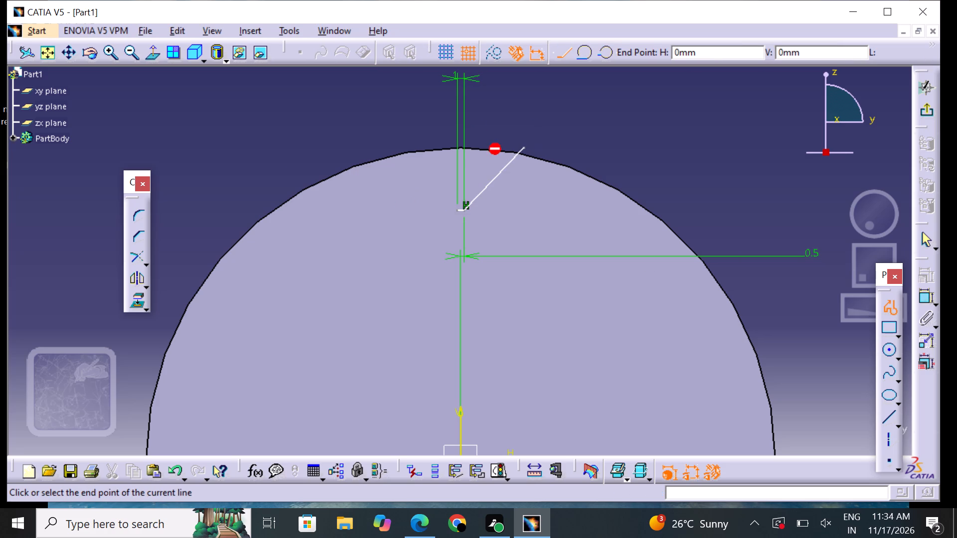
click(637, 156)
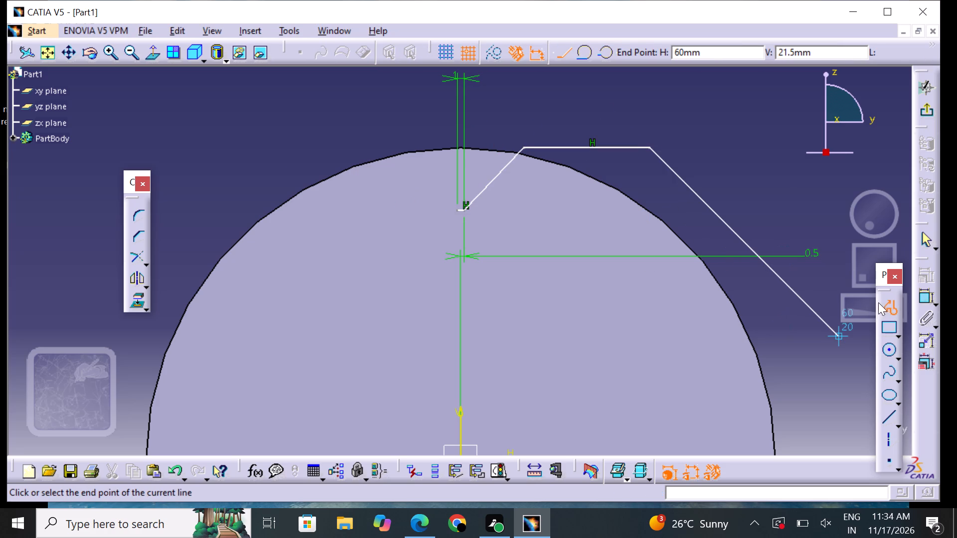
click(885, 302)
drag(745, 231, 719, 219)
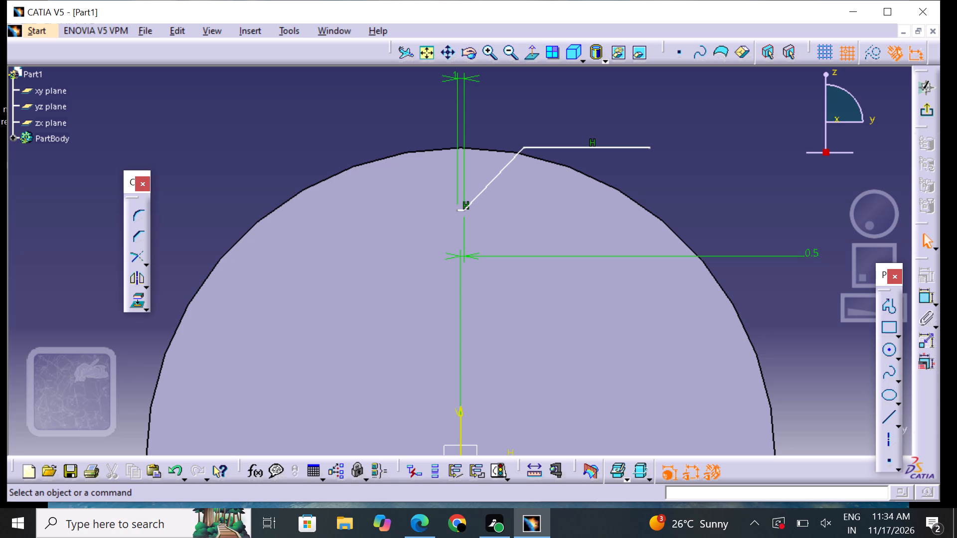
Delete the profile's horizontal segment above the disc, keeping the diagonal line.
click(642, 150)
right_click(642, 150)
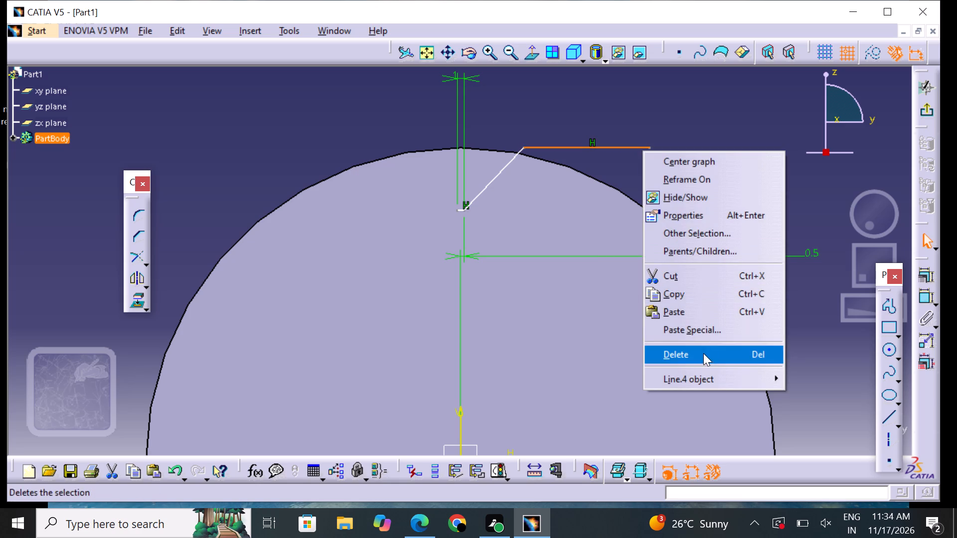
click(703, 353)
click(714, 196)
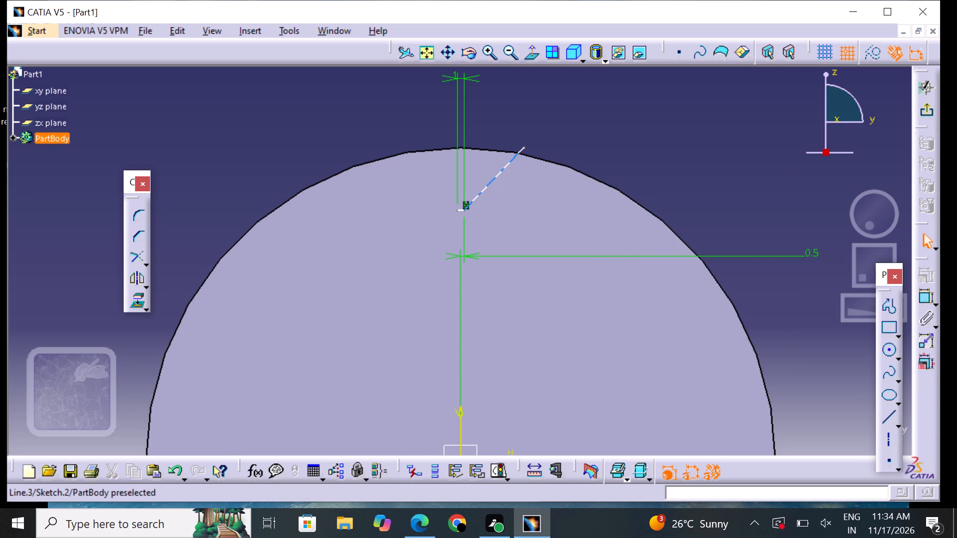
Mirror the diagonal line about the V axis.
click(498, 174)
drag(139, 281, 143, 280)
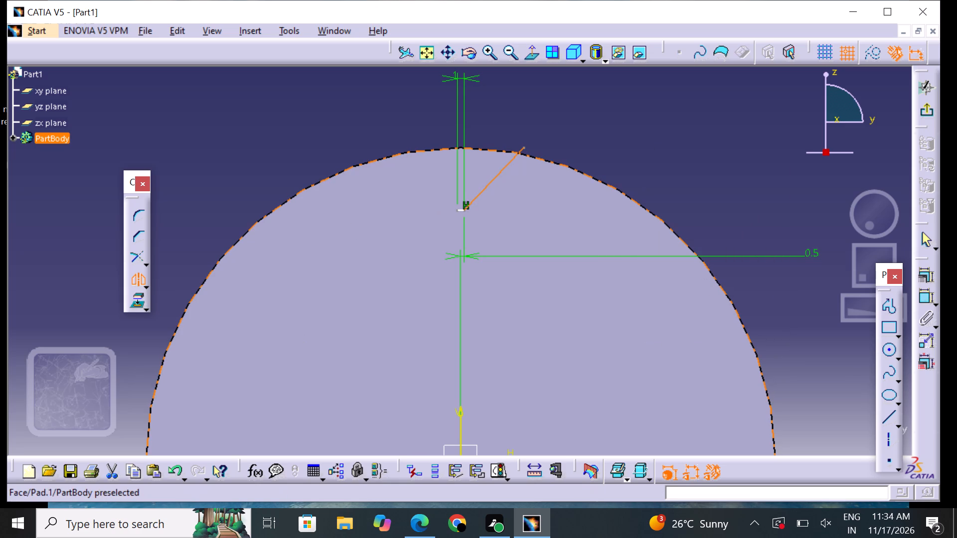
click(460, 415)
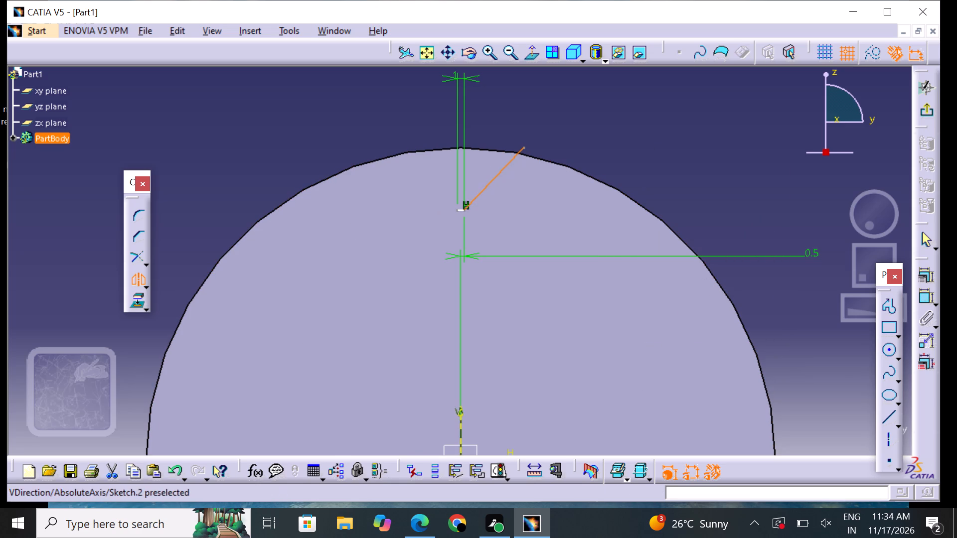
Mirror the diagonal line about the sketch's V axis to form the symmetric V shape.
click(457, 419)
click(463, 410)
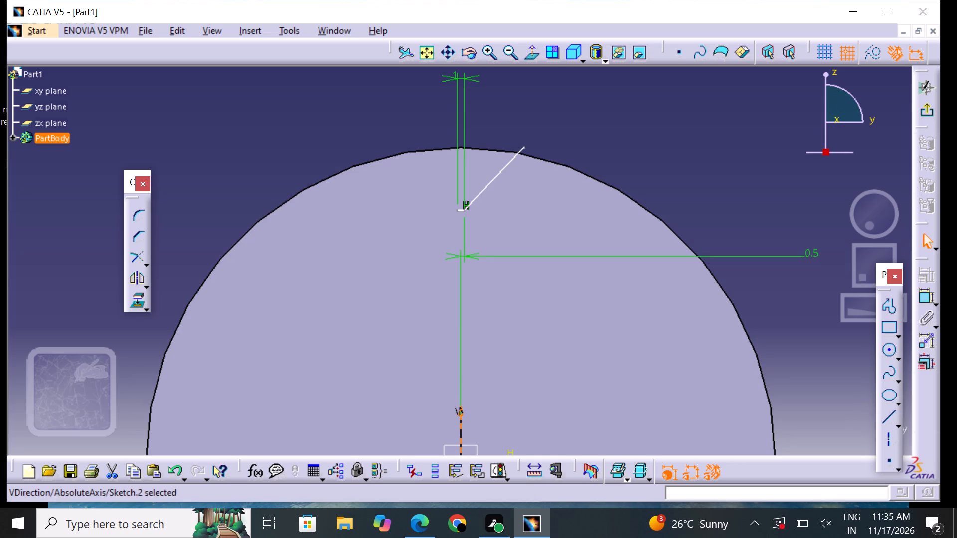
click(464, 407)
click(142, 277)
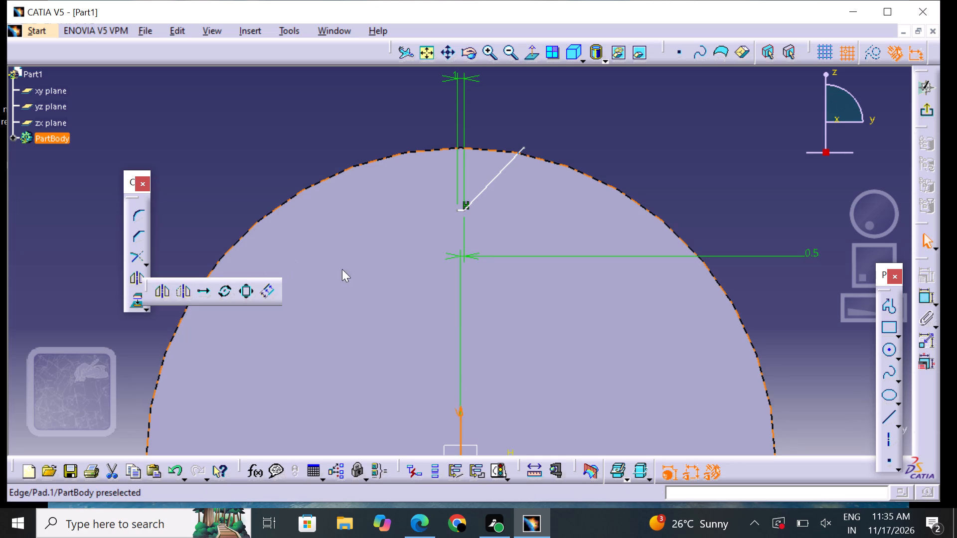
click(488, 184)
click(488, 184)
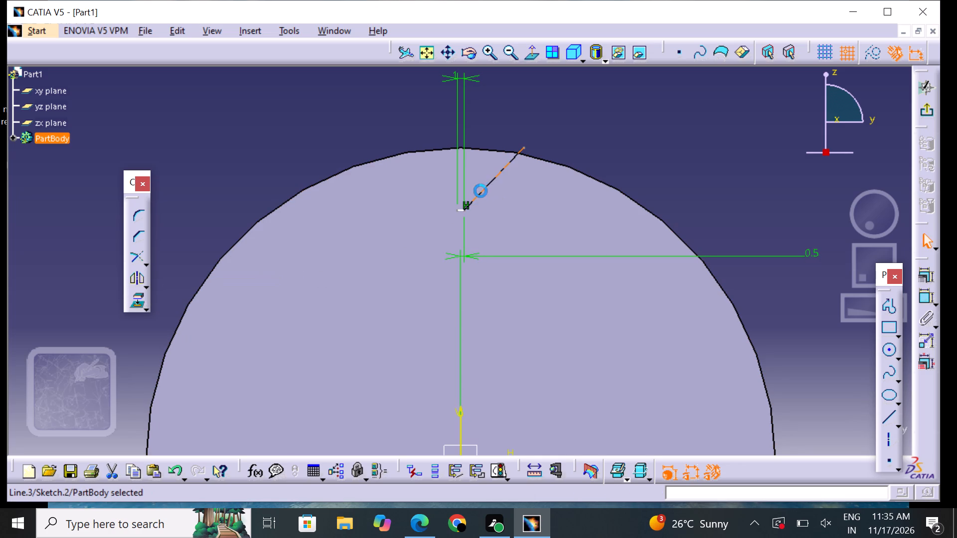
click(140, 285)
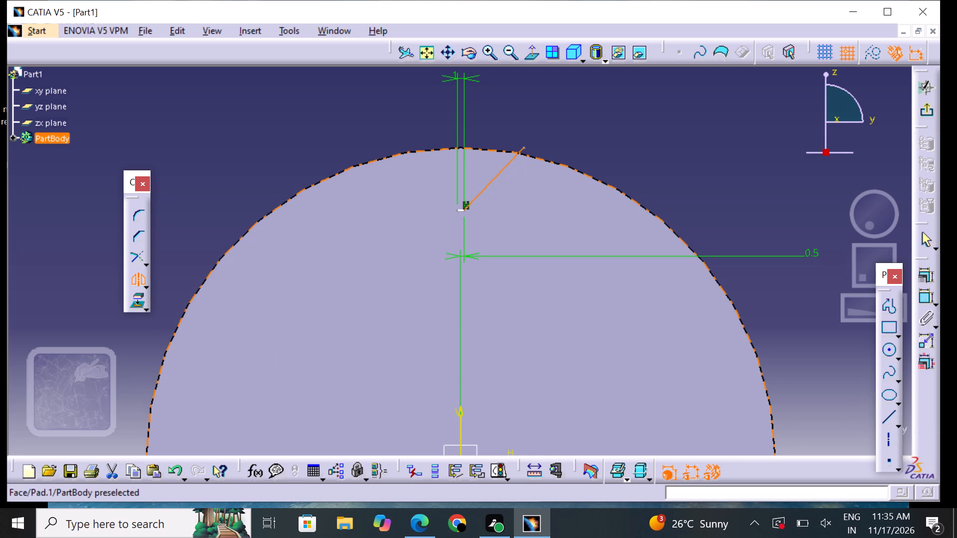
click(462, 409)
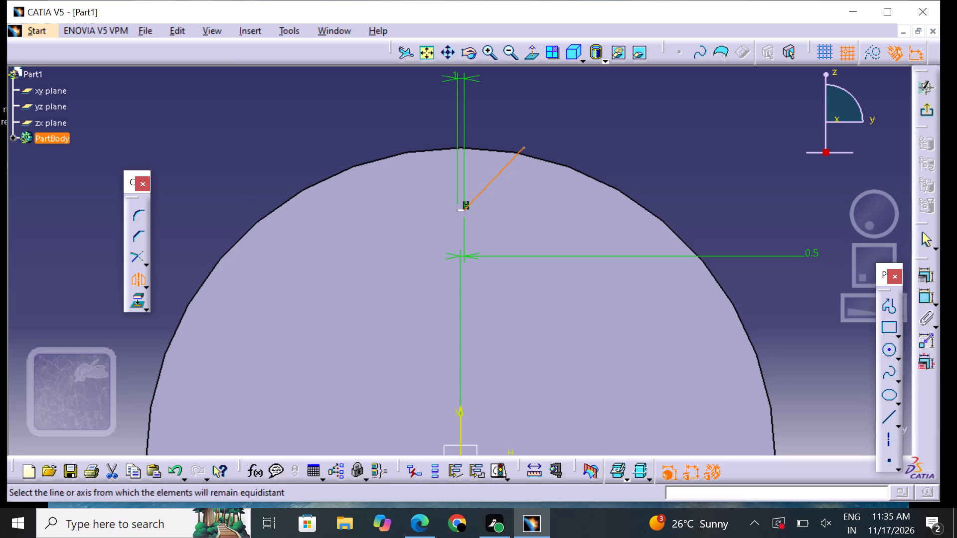
click(460, 424)
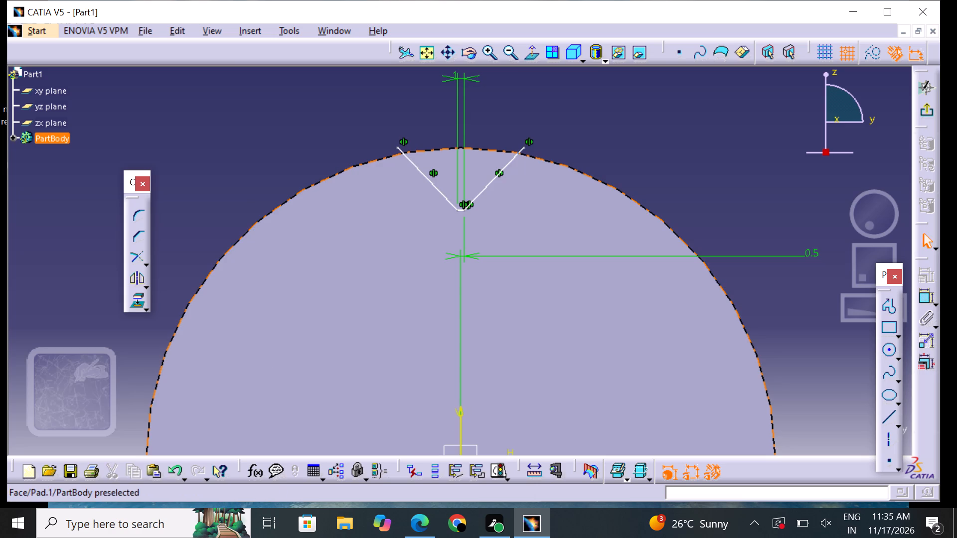
click(735, 226)
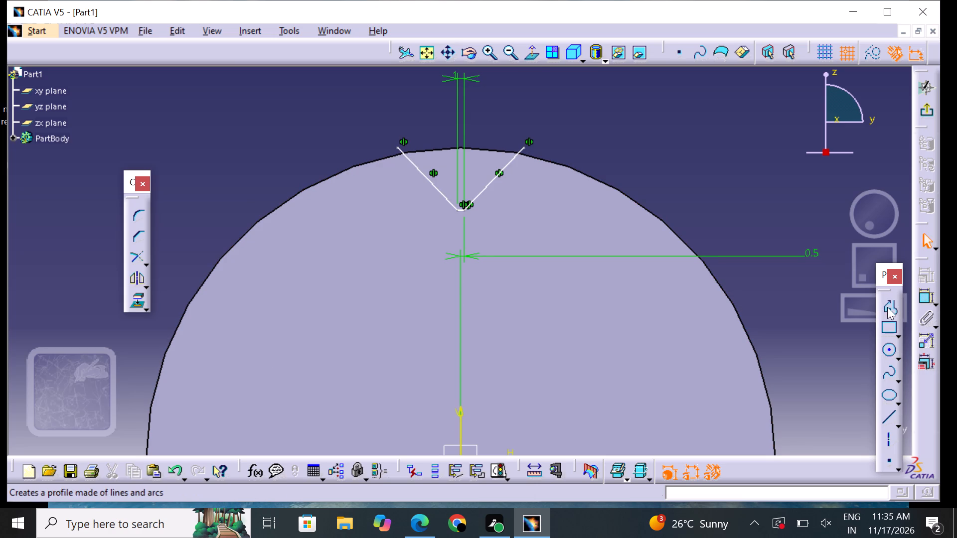
Close the V profile with a horizontal line from its end point at H 10 mm, V 50 mm to the mirrored line's upper end.
click(887, 307)
click(526, 144)
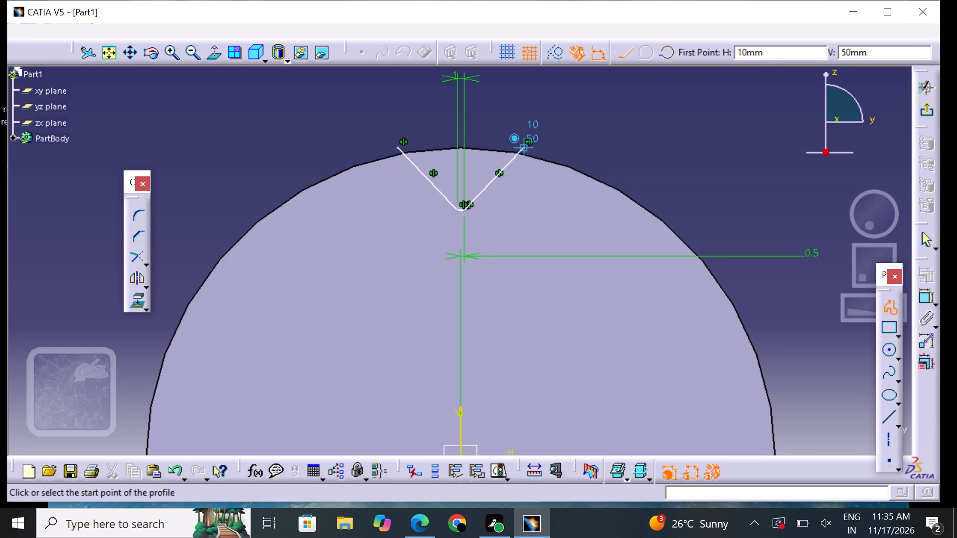
click(396, 143)
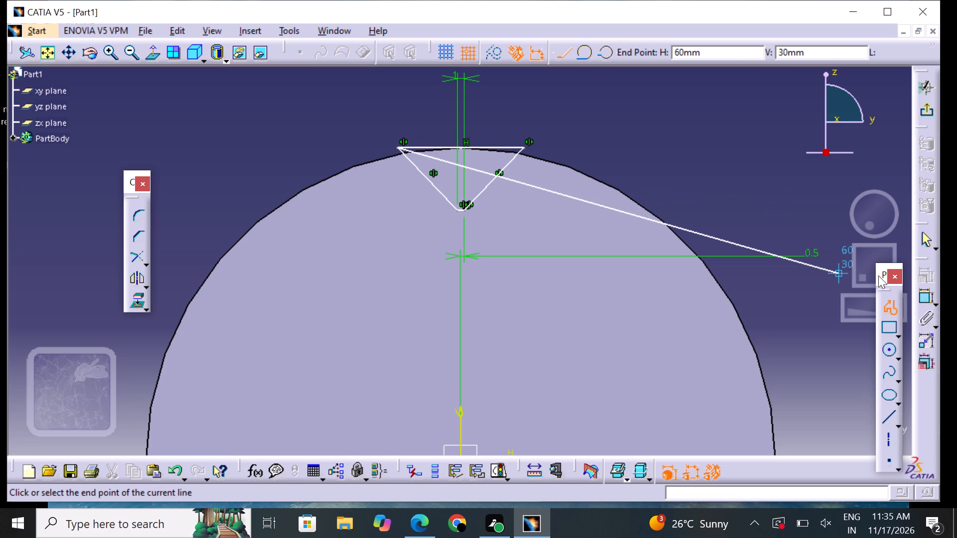
click(887, 306)
click(766, 228)
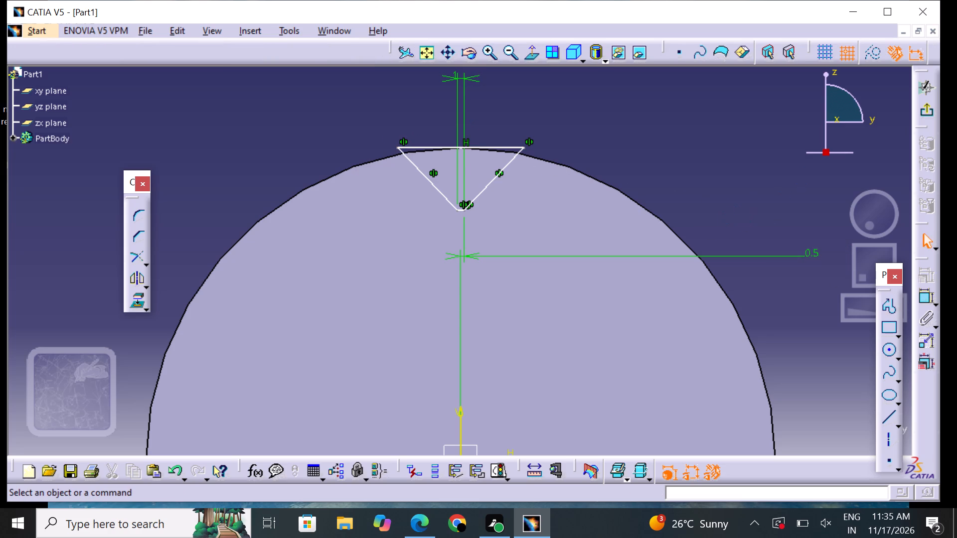
Exit the sketch and cut the closed V profile through the disc as a pocket 25 mm deep.
click(926, 116)
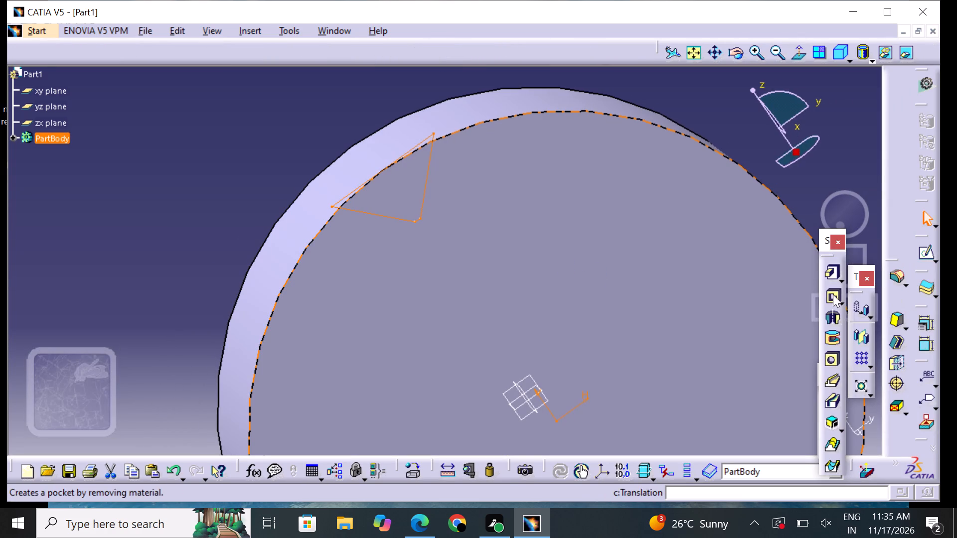
click(833, 294)
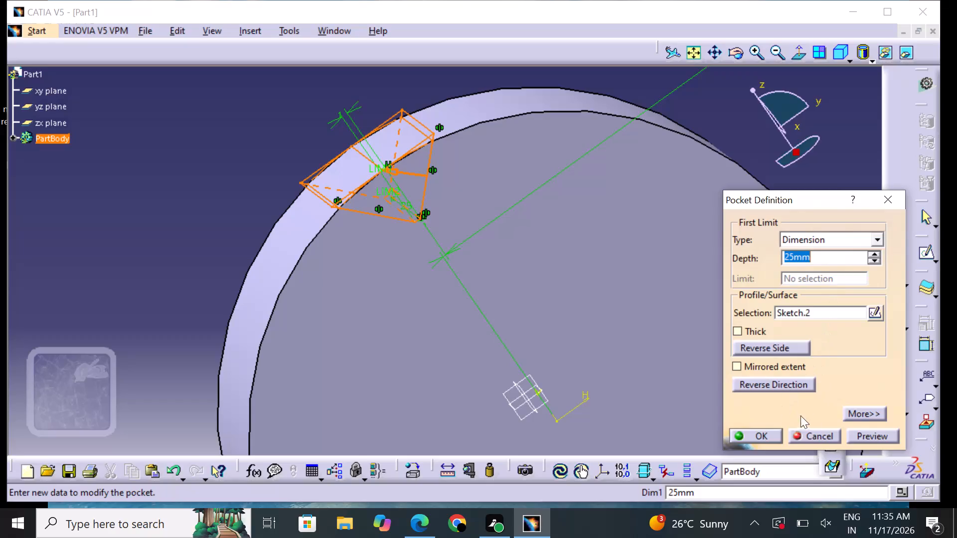
click(878, 434)
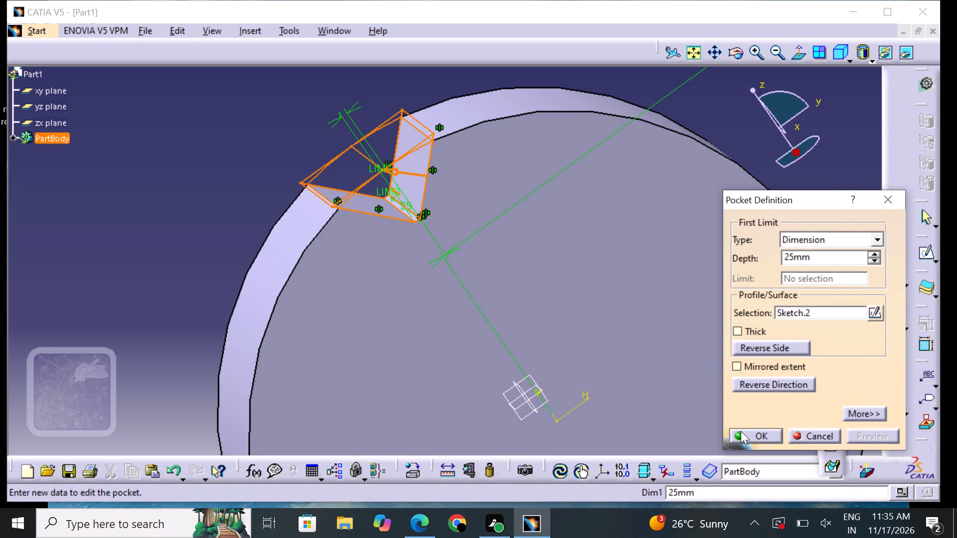
click(742, 428)
click(674, 93)
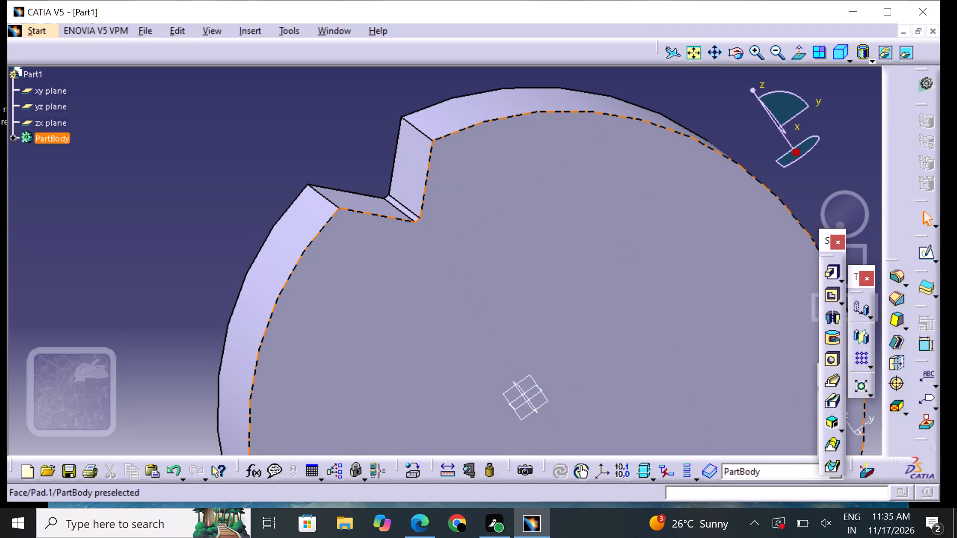
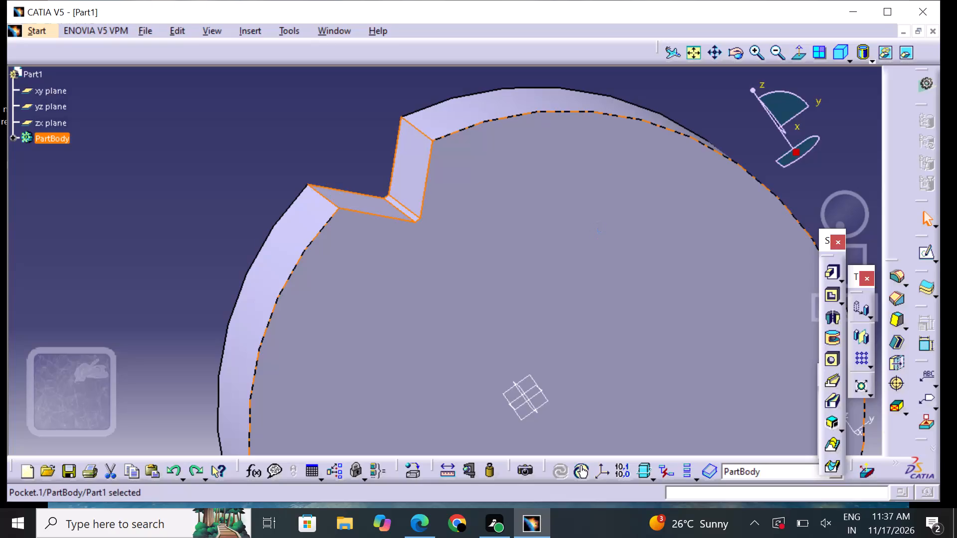
Undo the pocket that cuts the V notch through the disc.
key(ctrl+z)
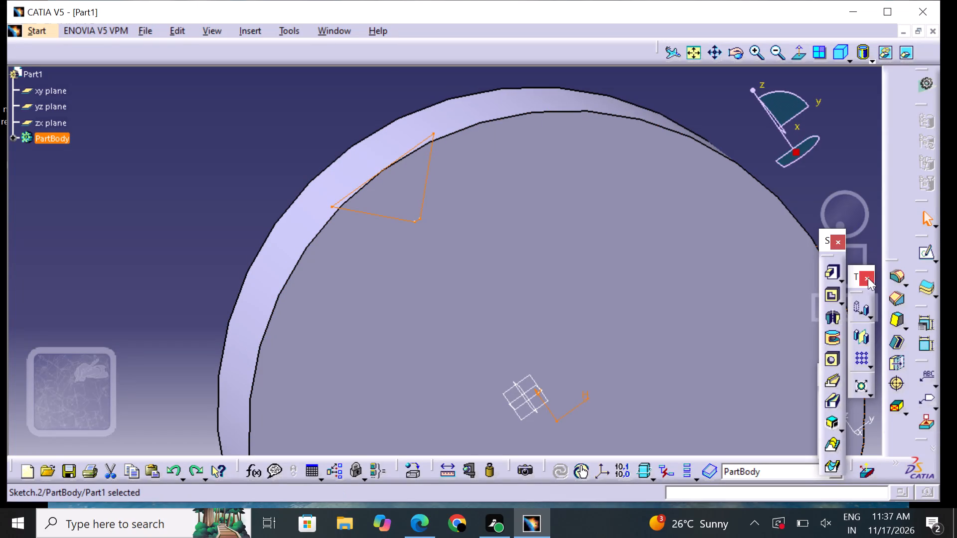
Reopen the V profile's sketch, dimension its horizontal closing line and set the length to 10 mm.
click(927, 258)
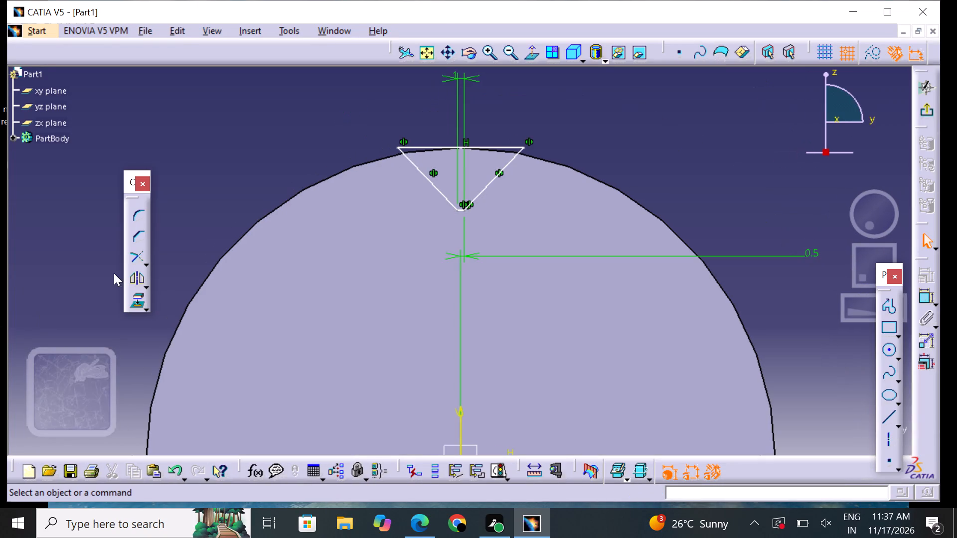
click(936, 296)
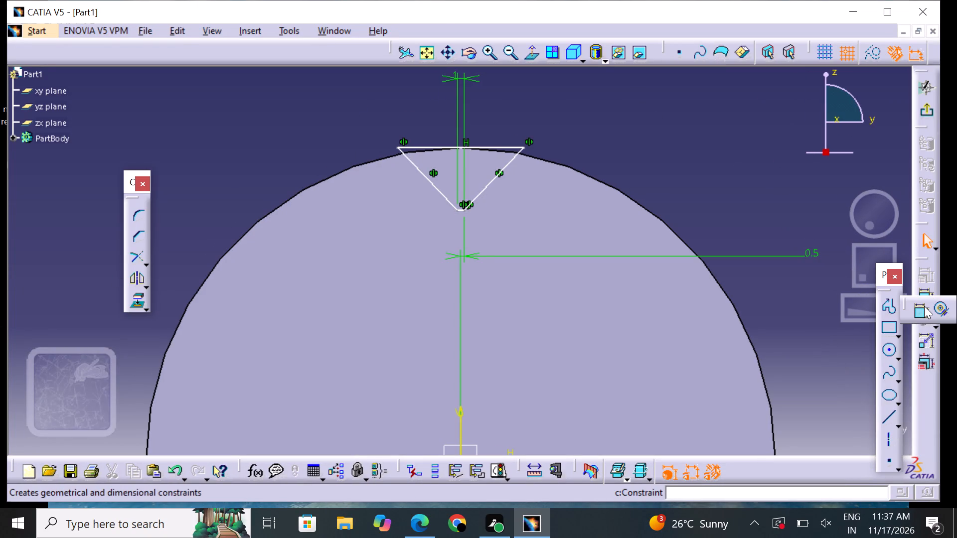
click(925, 307)
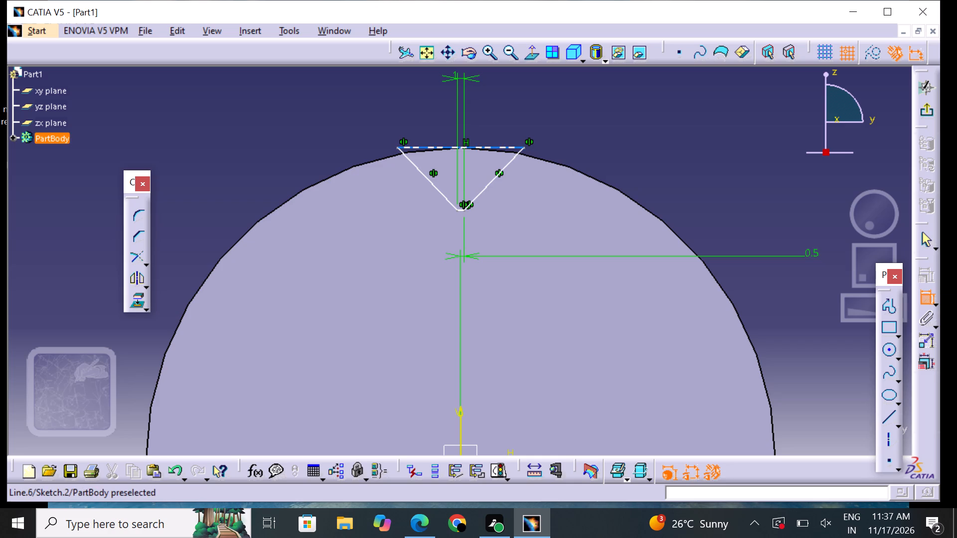
click(497, 145)
click(488, 125)
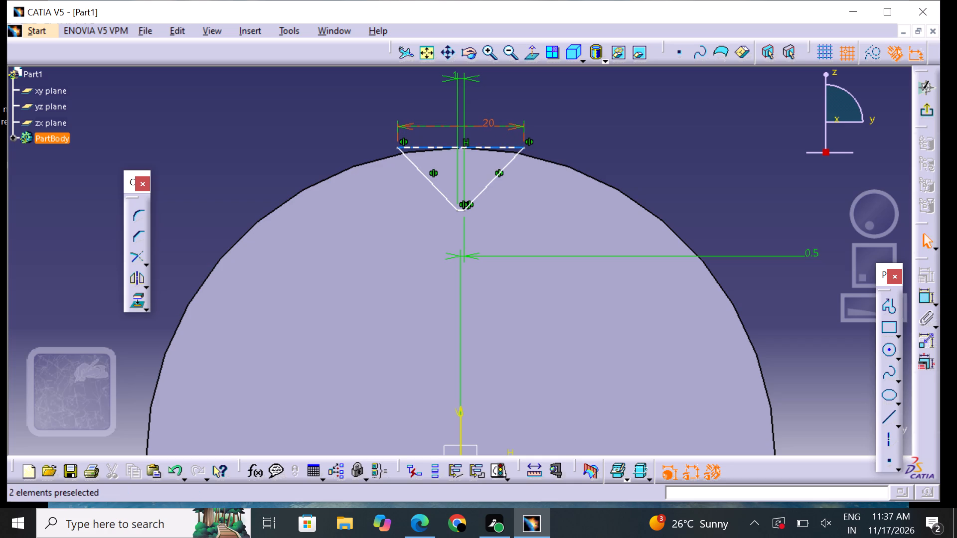
double_click(491, 120)
double_click(493, 123)
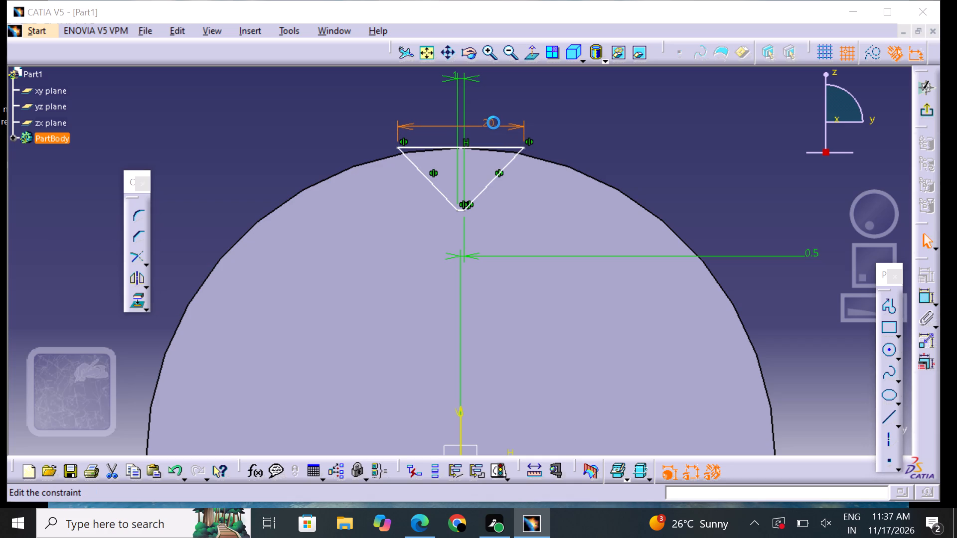
key(BackSpace)
text(10)
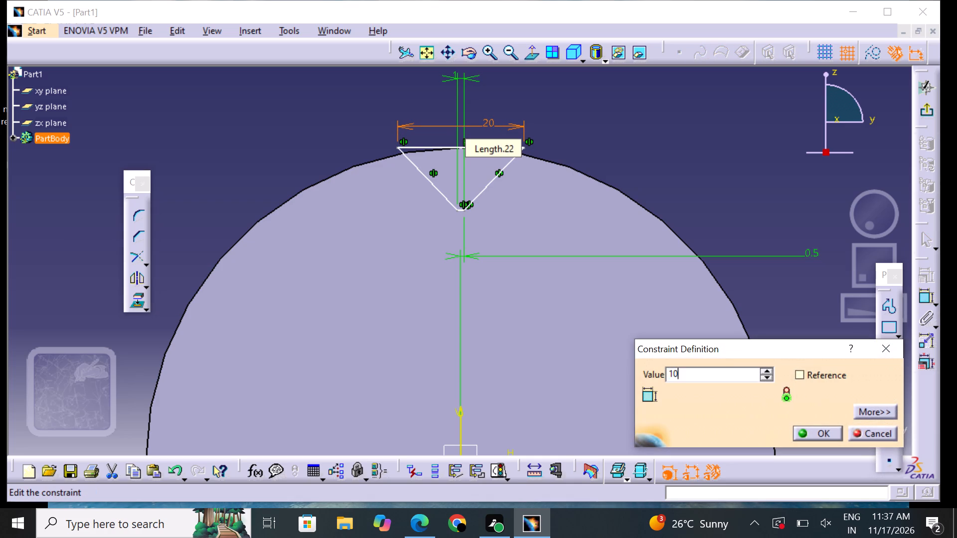
key(Return)
click(583, 133)
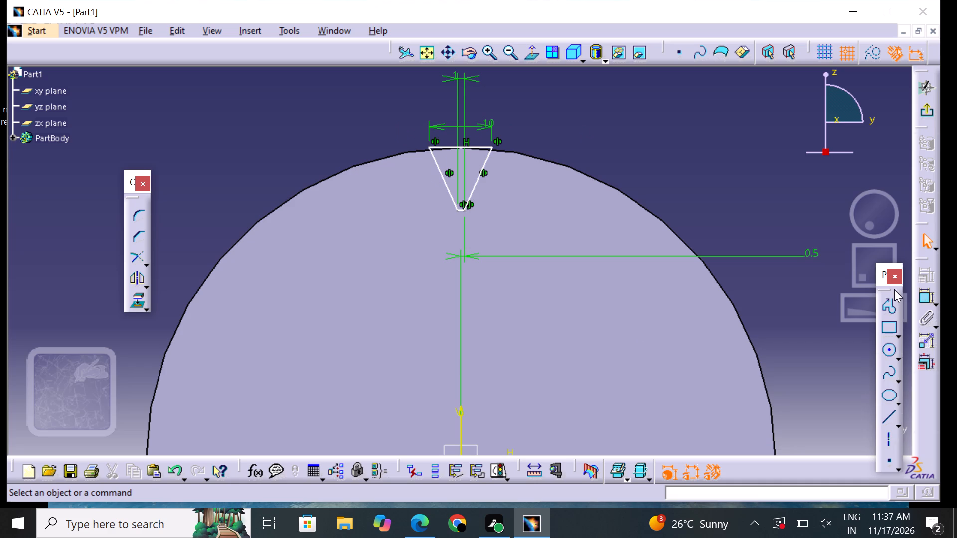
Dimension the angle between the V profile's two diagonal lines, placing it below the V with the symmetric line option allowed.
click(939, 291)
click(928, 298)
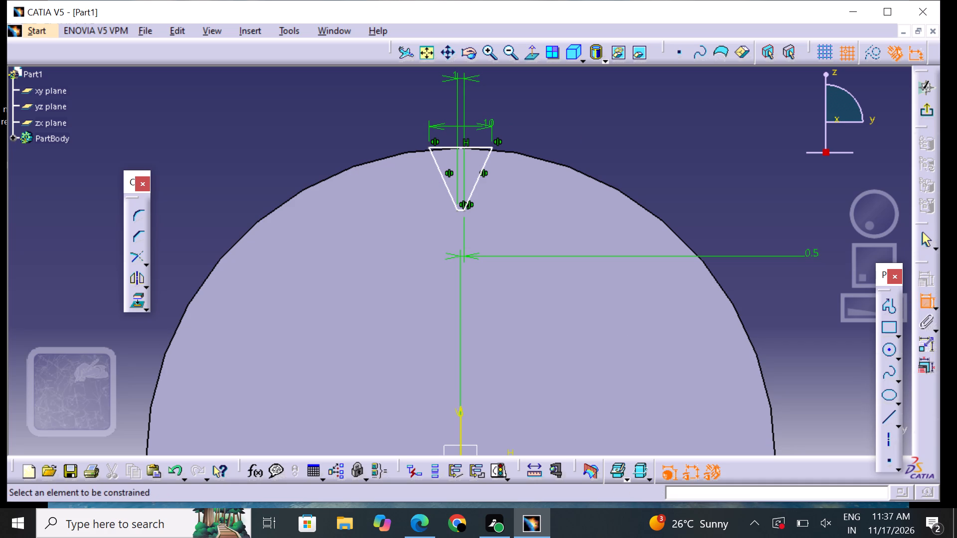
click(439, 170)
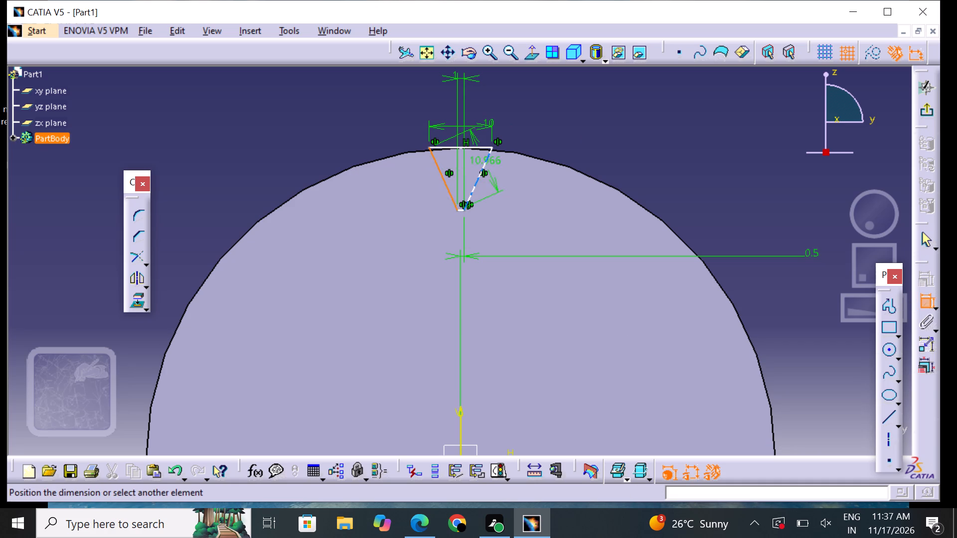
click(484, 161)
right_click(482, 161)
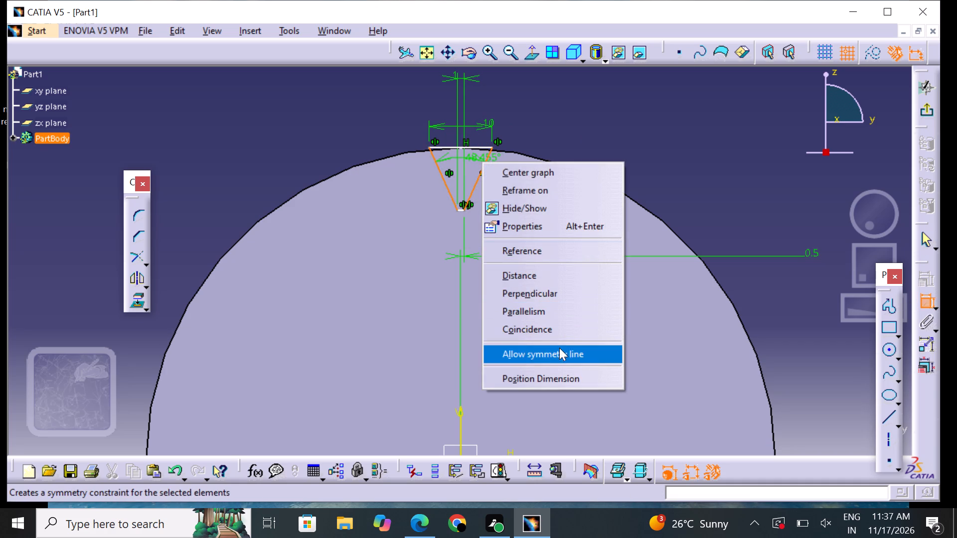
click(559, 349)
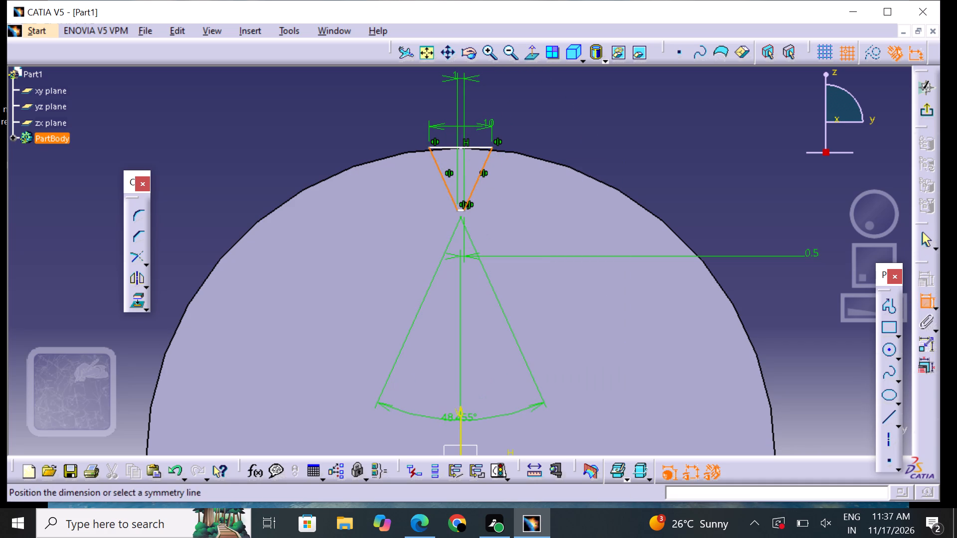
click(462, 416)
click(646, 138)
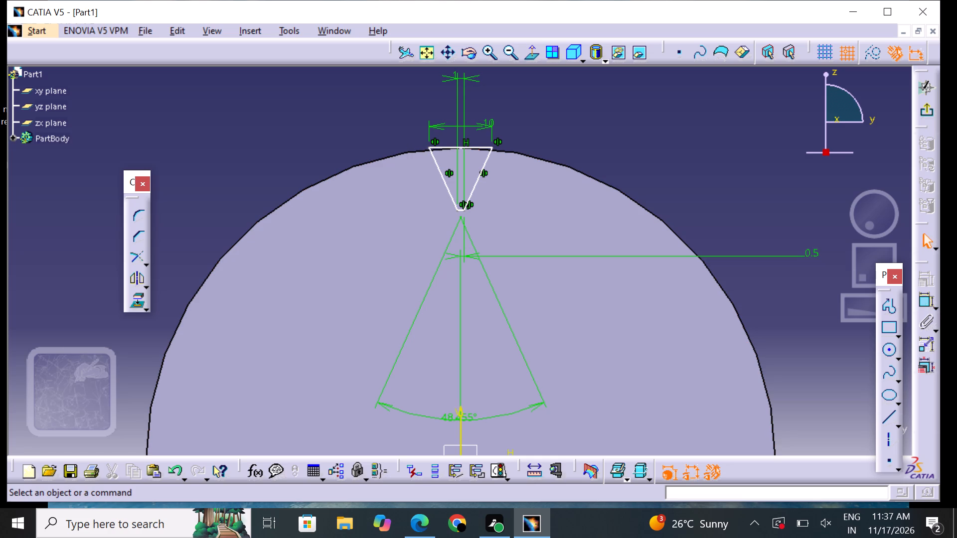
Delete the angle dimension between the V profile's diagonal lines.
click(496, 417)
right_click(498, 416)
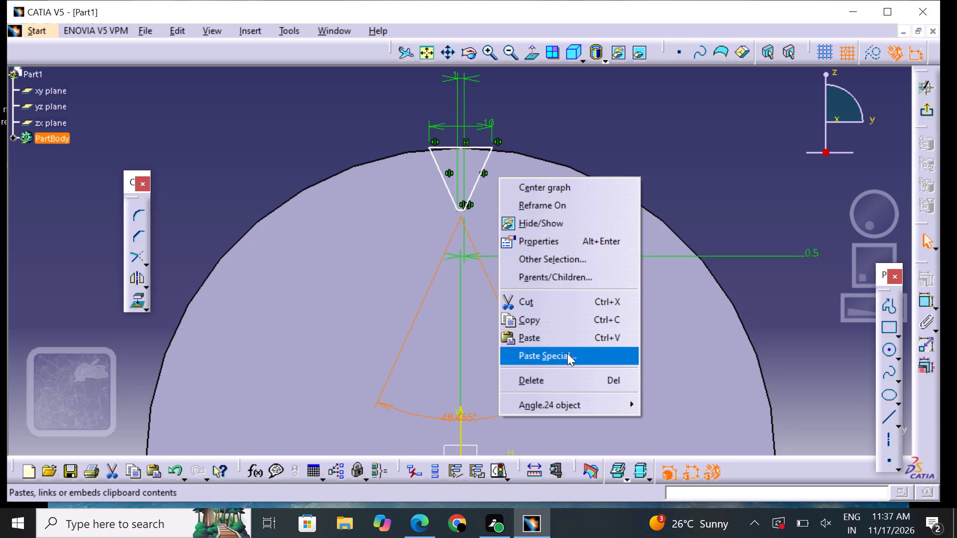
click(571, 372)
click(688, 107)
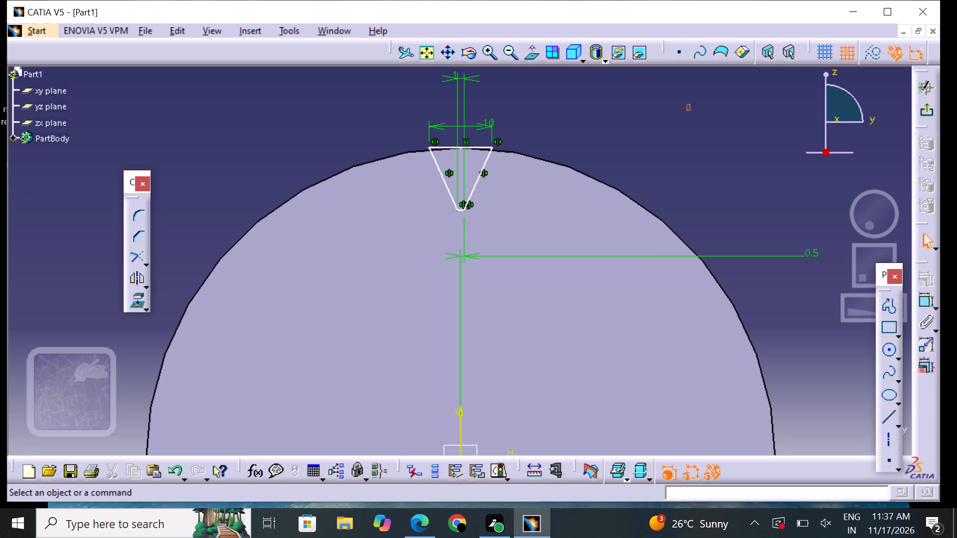
Exit the sketch and cut the narrowed V profile through the disc as a pocket 25 mm deep.
click(926, 115)
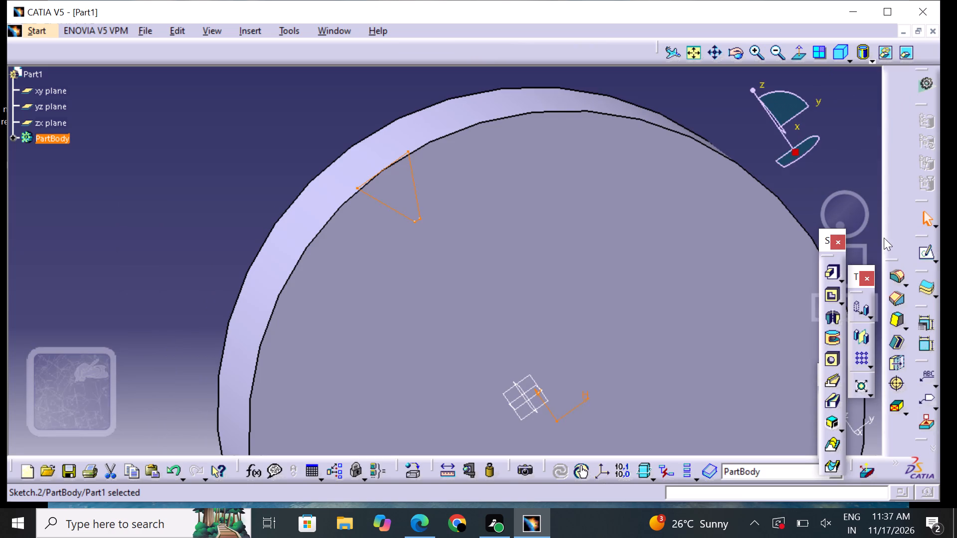
click(836, 299)
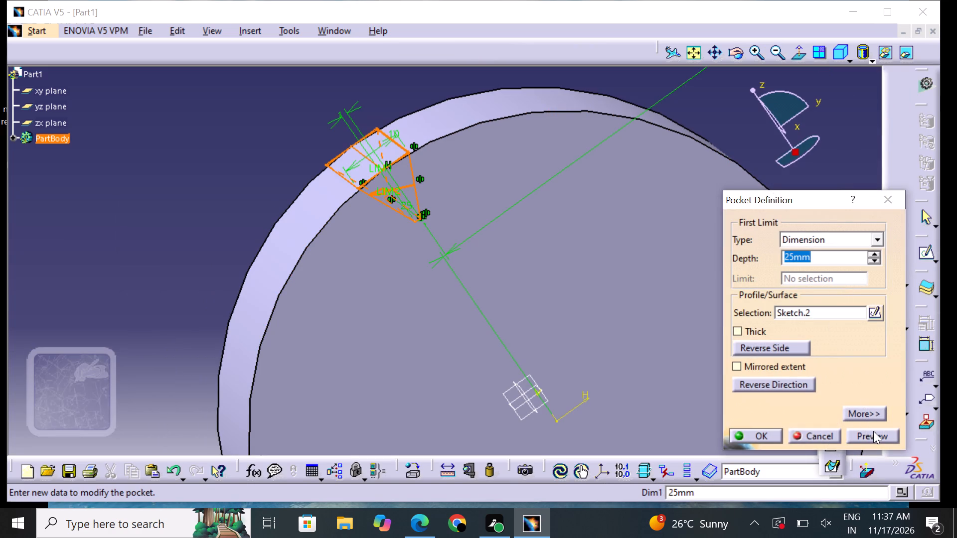
click(873, 431)
click(772, 435)
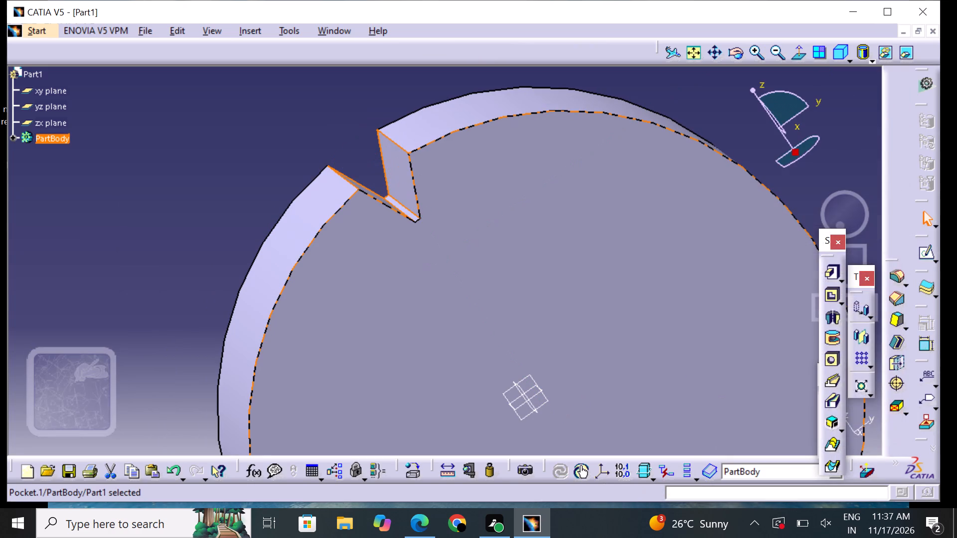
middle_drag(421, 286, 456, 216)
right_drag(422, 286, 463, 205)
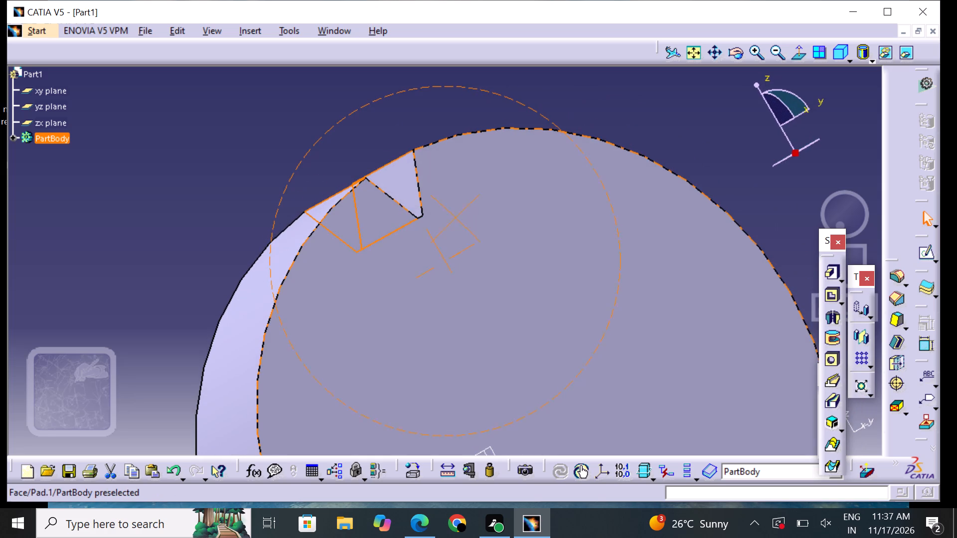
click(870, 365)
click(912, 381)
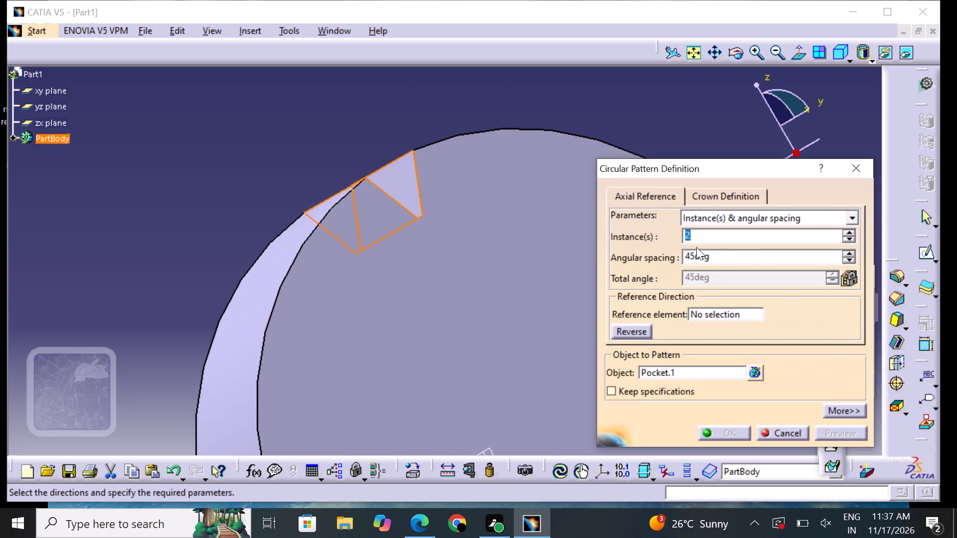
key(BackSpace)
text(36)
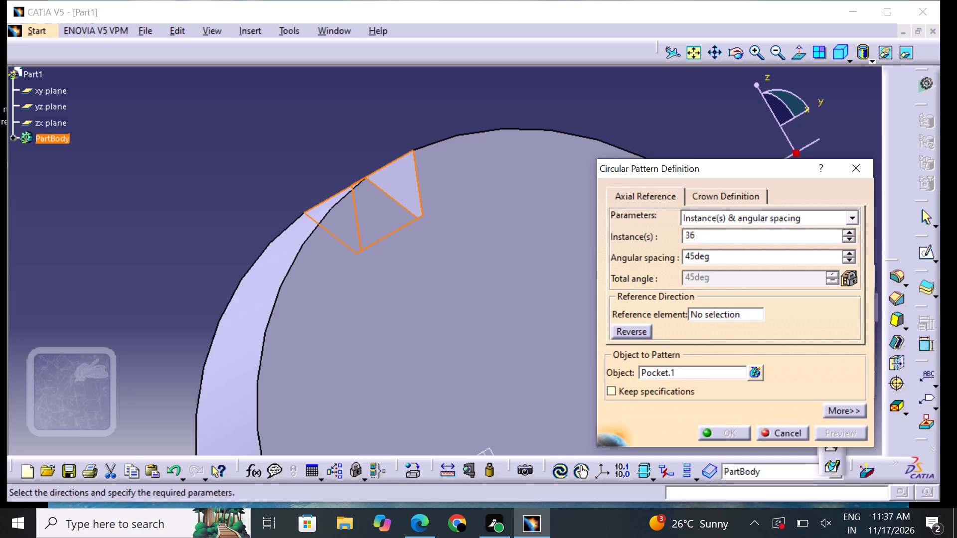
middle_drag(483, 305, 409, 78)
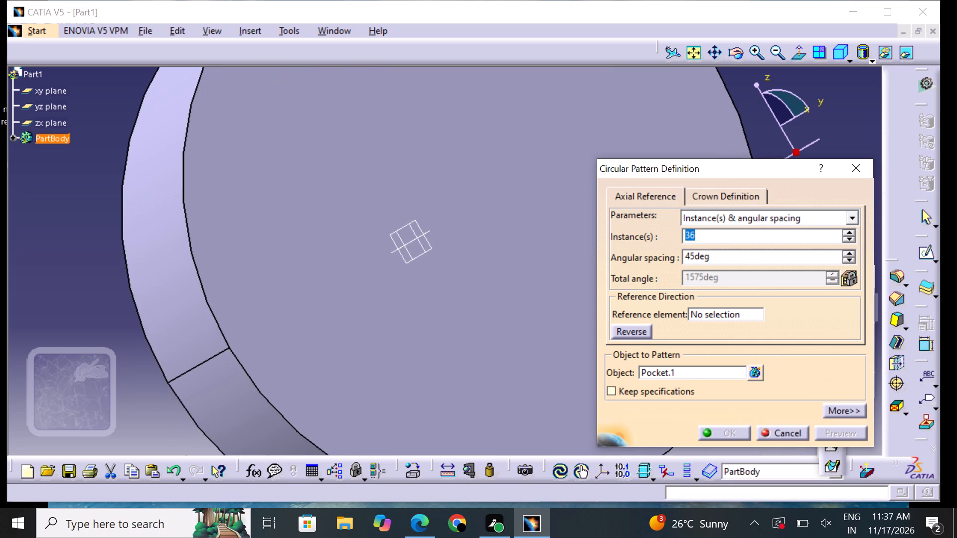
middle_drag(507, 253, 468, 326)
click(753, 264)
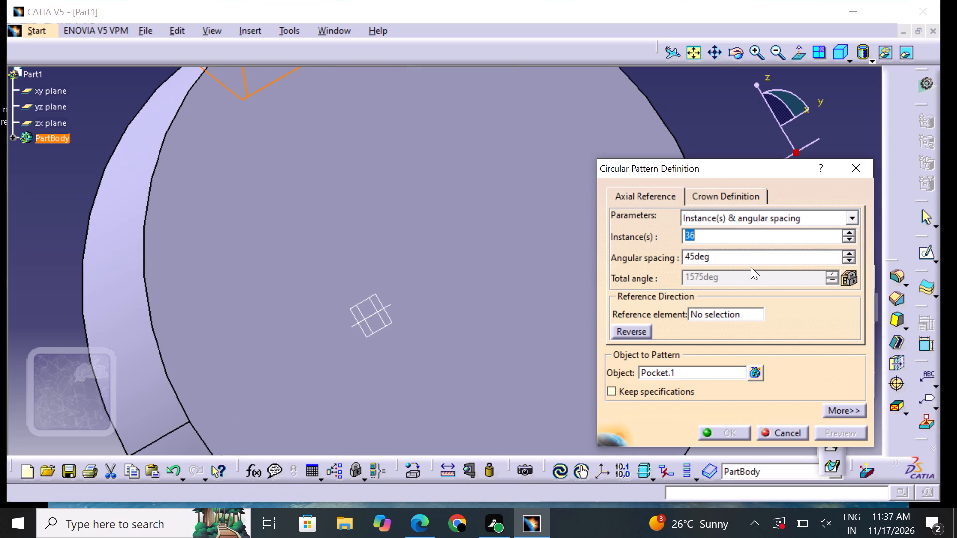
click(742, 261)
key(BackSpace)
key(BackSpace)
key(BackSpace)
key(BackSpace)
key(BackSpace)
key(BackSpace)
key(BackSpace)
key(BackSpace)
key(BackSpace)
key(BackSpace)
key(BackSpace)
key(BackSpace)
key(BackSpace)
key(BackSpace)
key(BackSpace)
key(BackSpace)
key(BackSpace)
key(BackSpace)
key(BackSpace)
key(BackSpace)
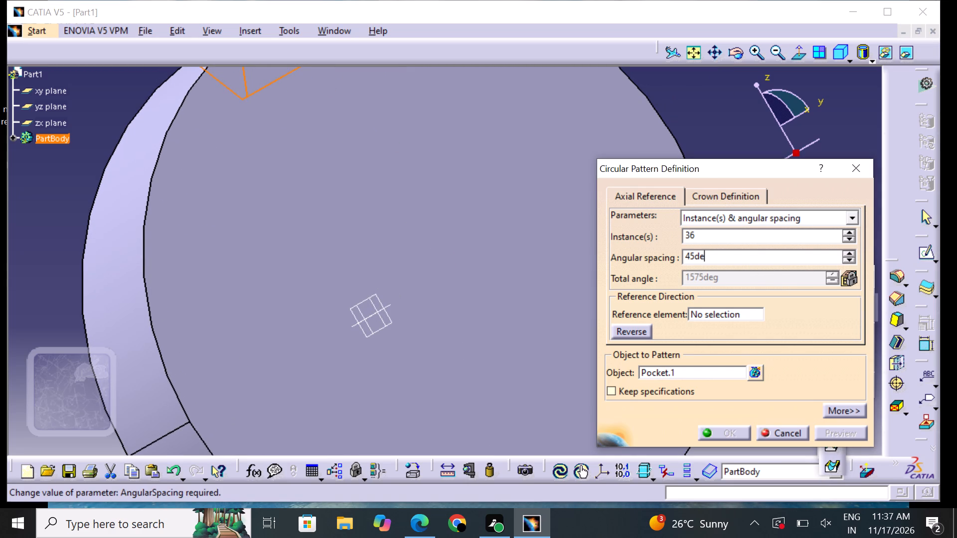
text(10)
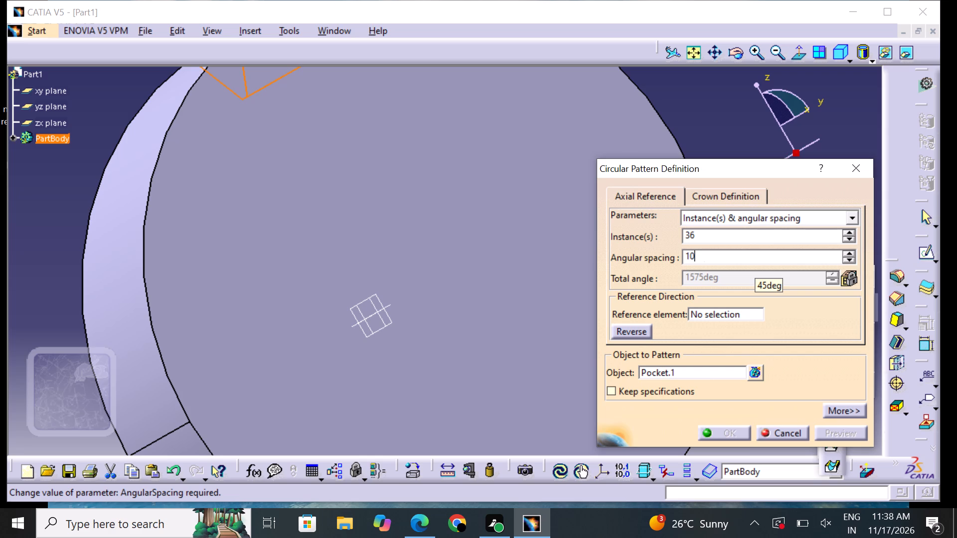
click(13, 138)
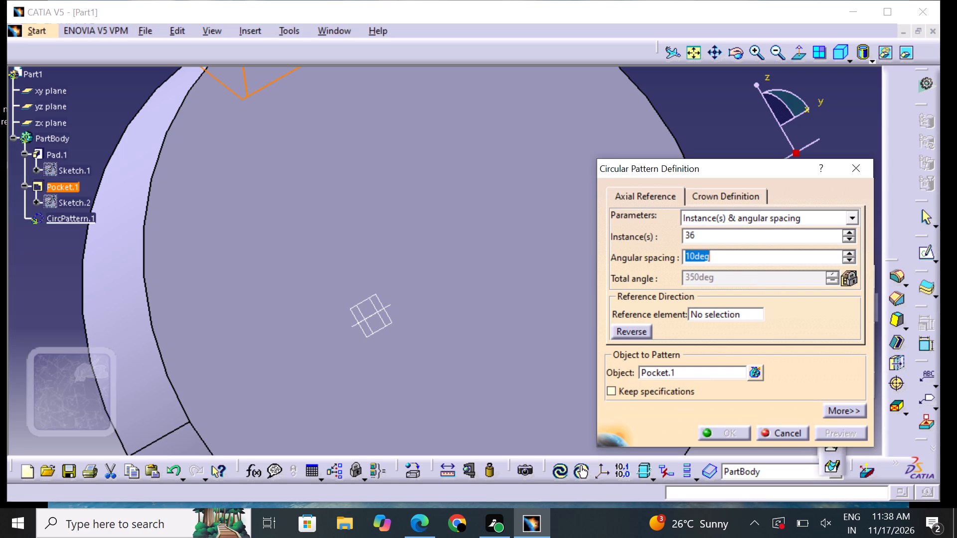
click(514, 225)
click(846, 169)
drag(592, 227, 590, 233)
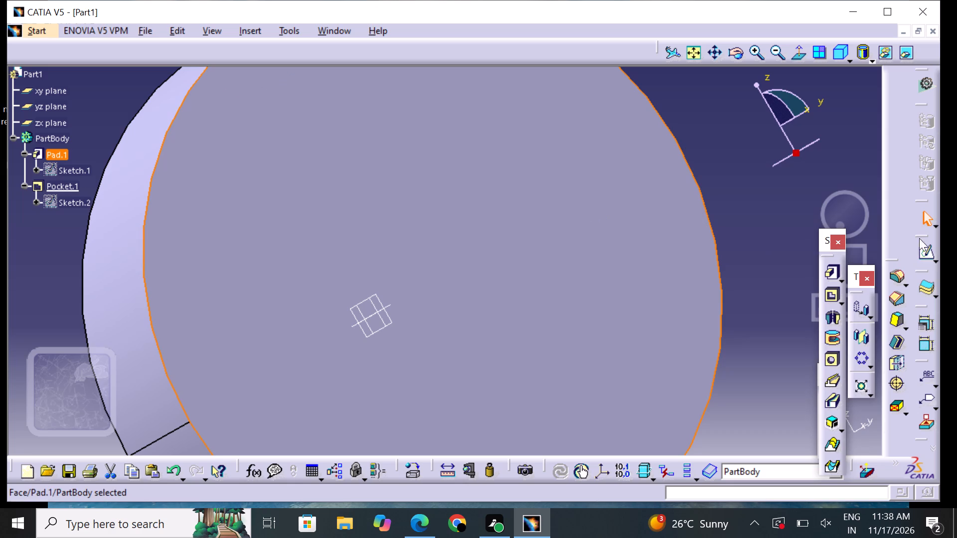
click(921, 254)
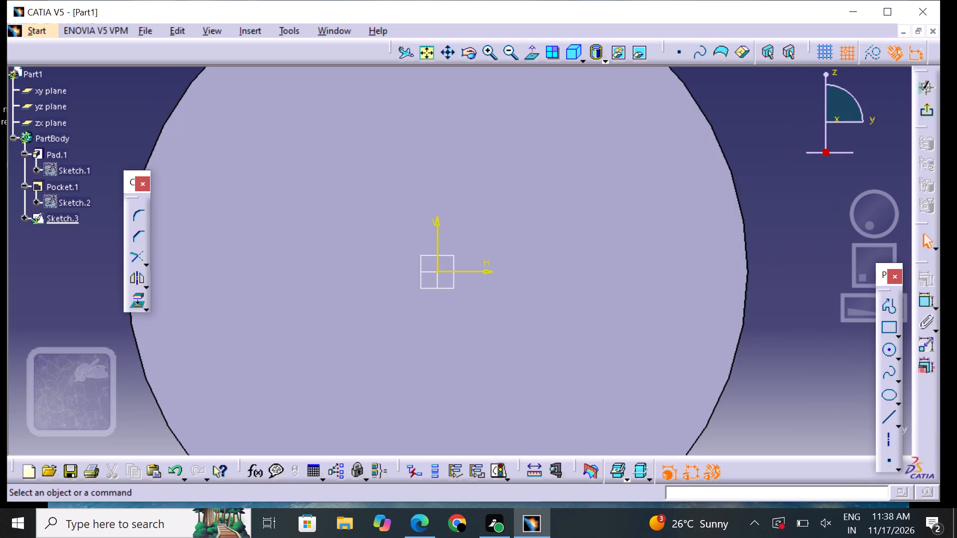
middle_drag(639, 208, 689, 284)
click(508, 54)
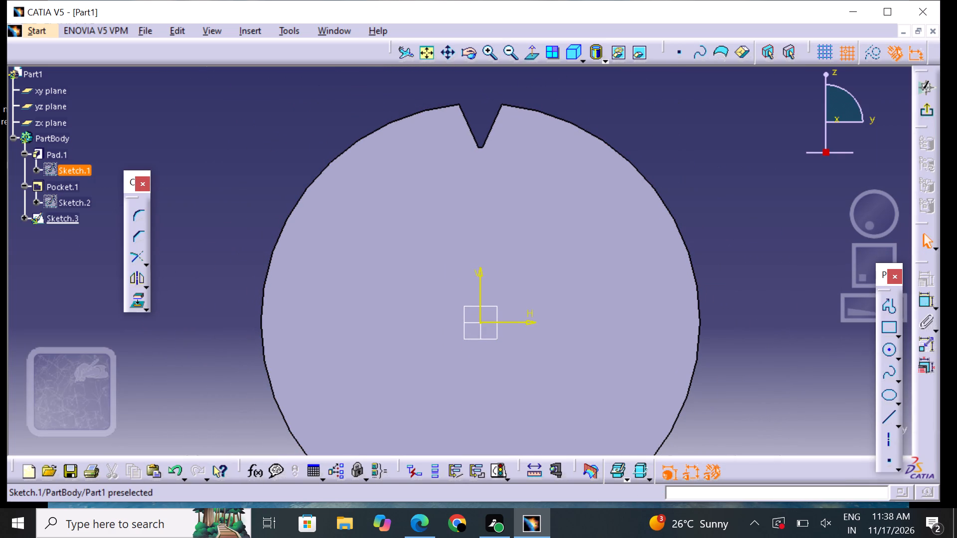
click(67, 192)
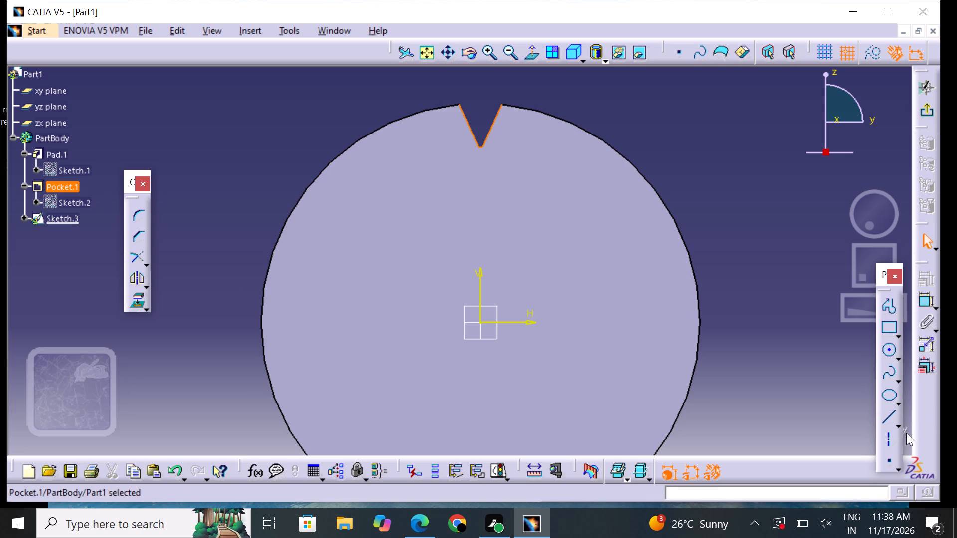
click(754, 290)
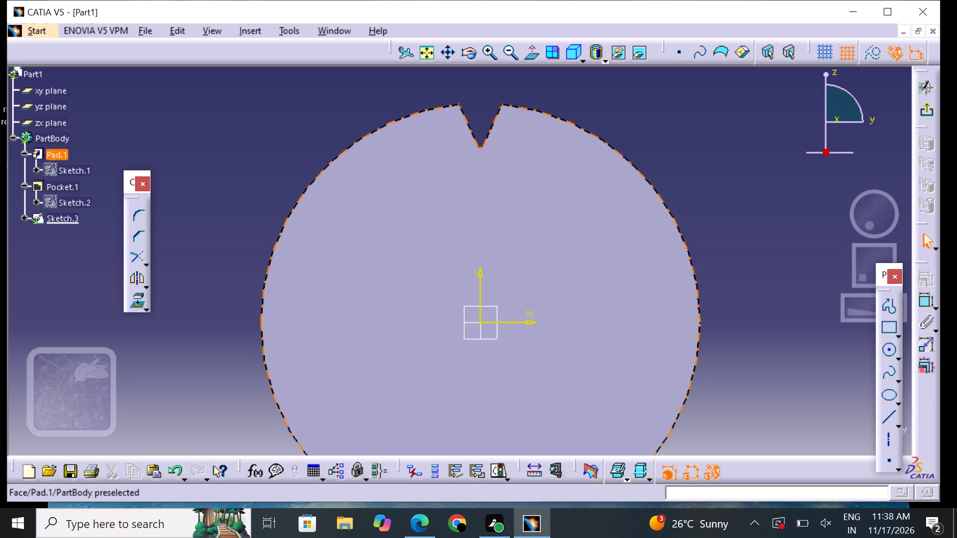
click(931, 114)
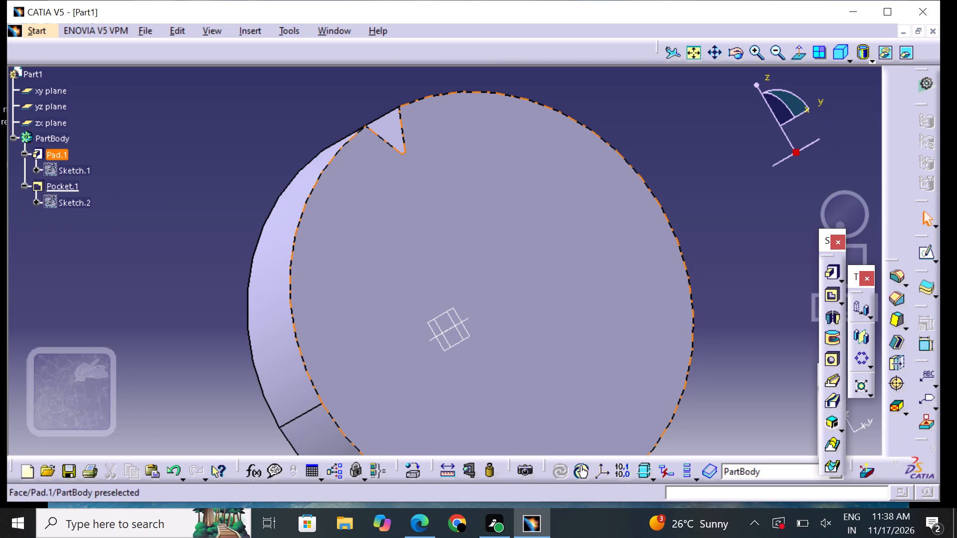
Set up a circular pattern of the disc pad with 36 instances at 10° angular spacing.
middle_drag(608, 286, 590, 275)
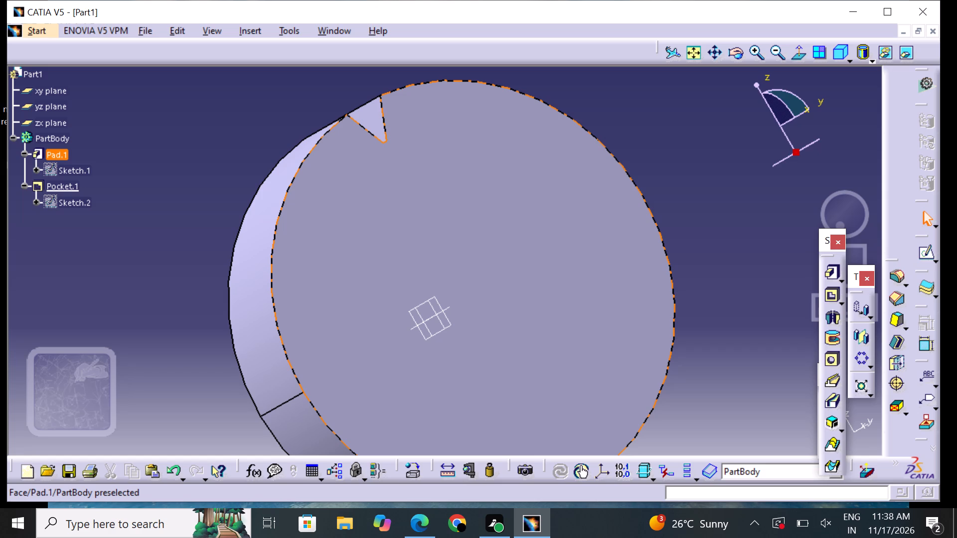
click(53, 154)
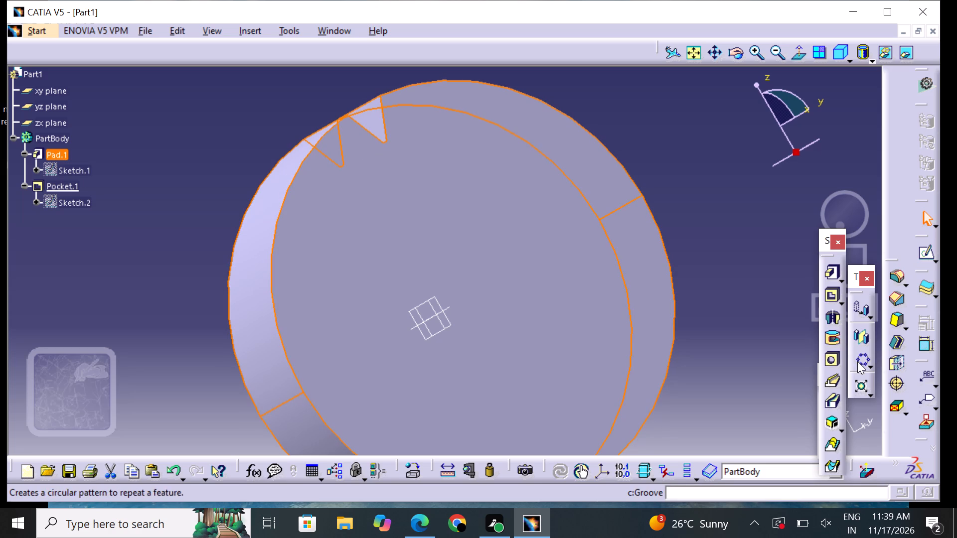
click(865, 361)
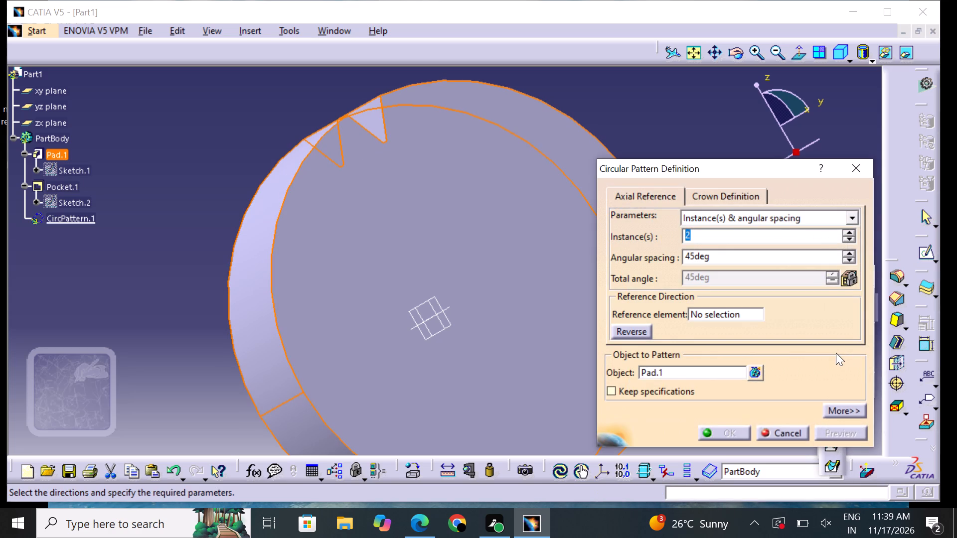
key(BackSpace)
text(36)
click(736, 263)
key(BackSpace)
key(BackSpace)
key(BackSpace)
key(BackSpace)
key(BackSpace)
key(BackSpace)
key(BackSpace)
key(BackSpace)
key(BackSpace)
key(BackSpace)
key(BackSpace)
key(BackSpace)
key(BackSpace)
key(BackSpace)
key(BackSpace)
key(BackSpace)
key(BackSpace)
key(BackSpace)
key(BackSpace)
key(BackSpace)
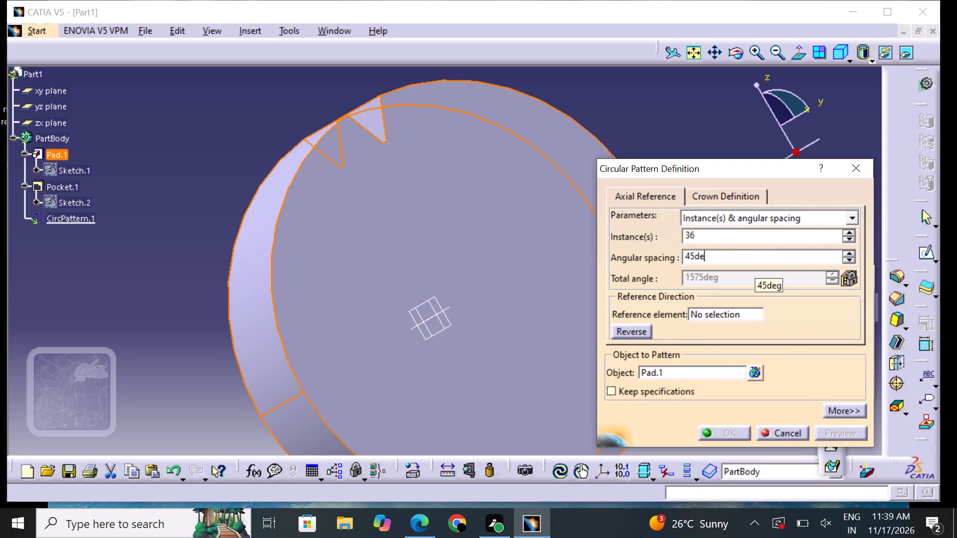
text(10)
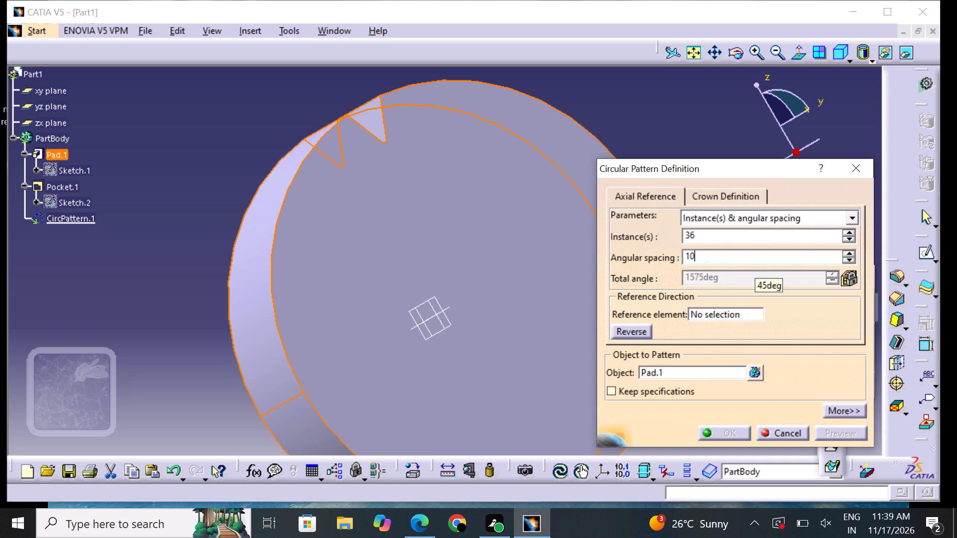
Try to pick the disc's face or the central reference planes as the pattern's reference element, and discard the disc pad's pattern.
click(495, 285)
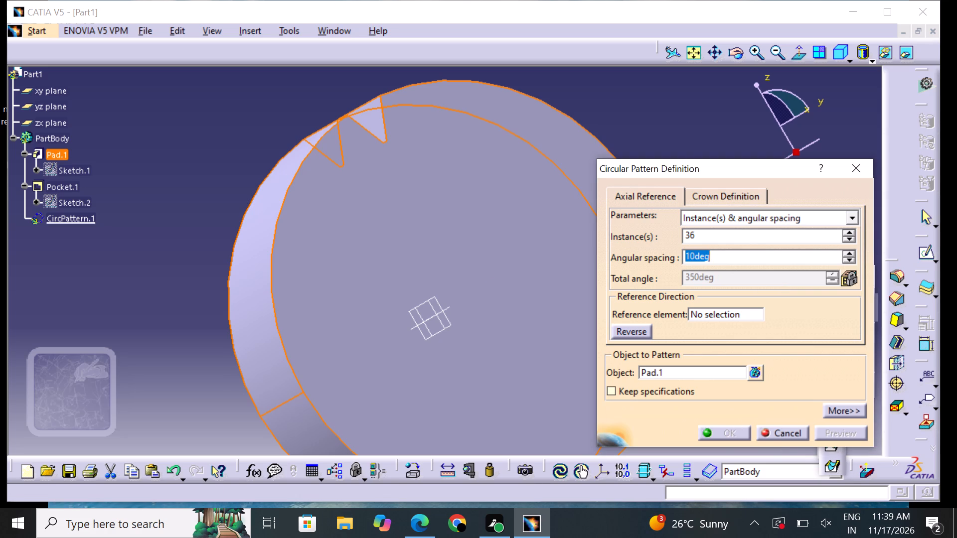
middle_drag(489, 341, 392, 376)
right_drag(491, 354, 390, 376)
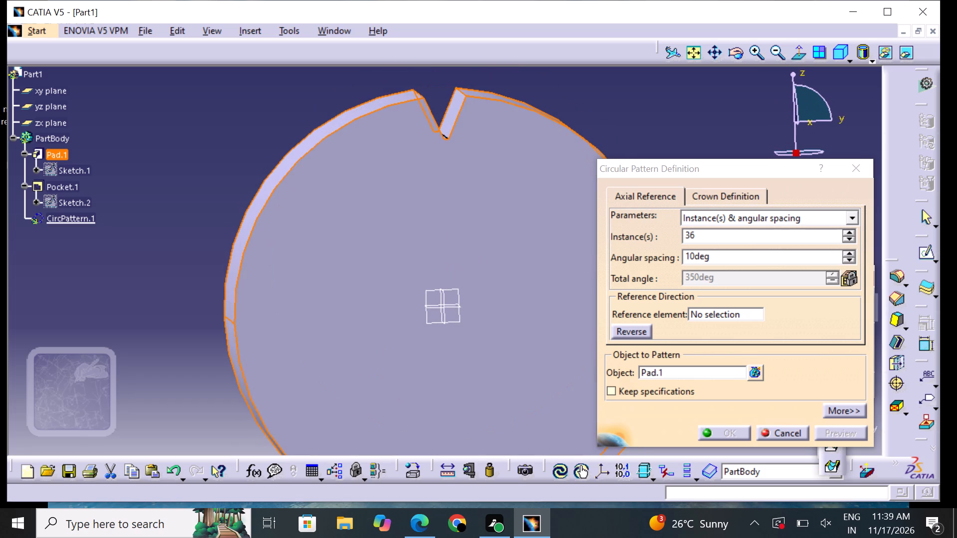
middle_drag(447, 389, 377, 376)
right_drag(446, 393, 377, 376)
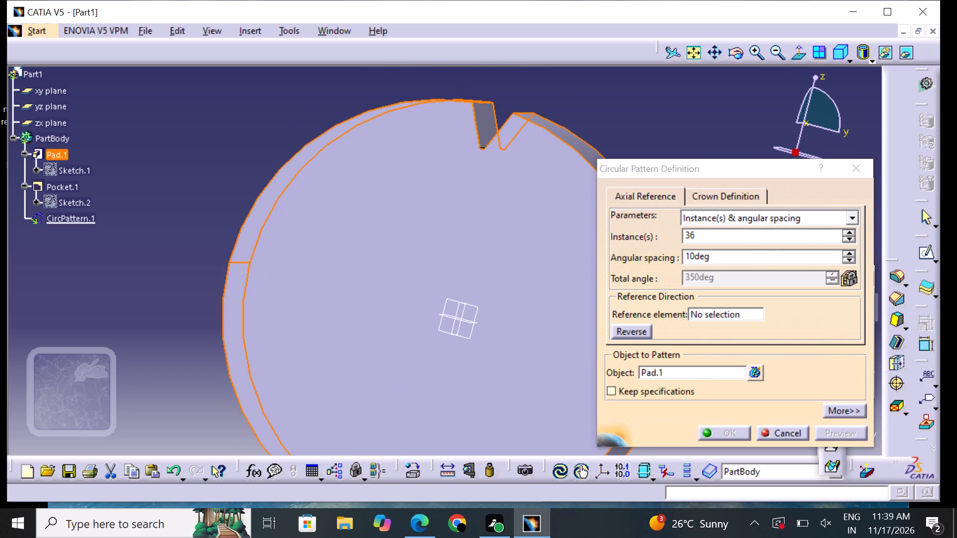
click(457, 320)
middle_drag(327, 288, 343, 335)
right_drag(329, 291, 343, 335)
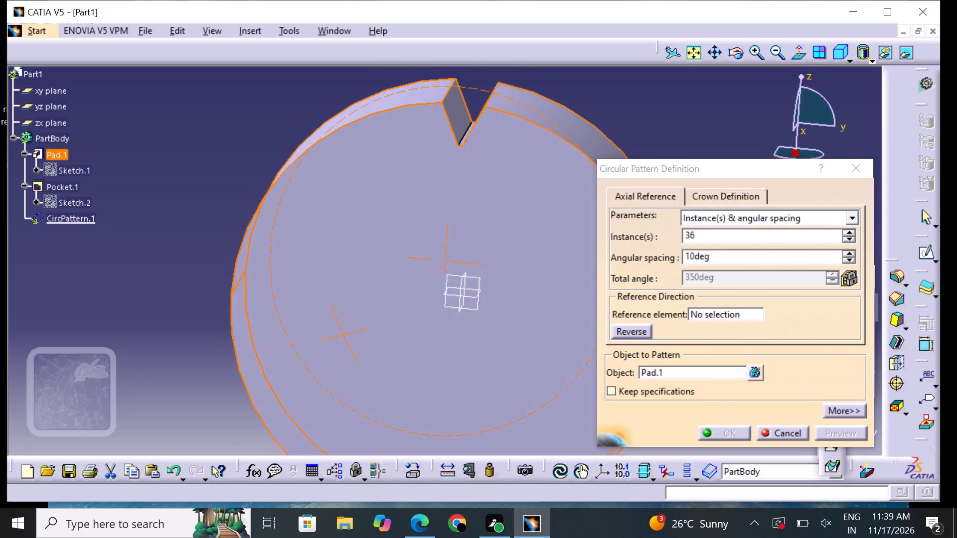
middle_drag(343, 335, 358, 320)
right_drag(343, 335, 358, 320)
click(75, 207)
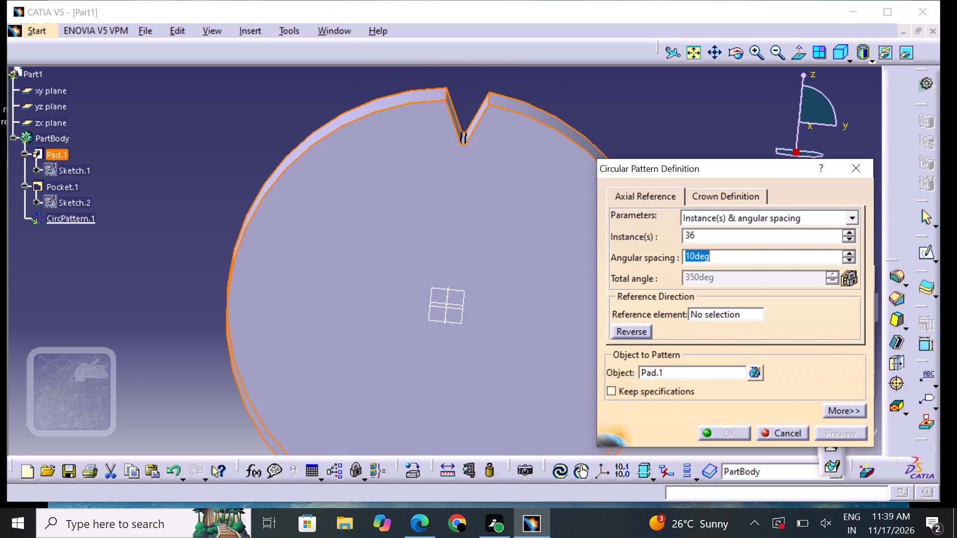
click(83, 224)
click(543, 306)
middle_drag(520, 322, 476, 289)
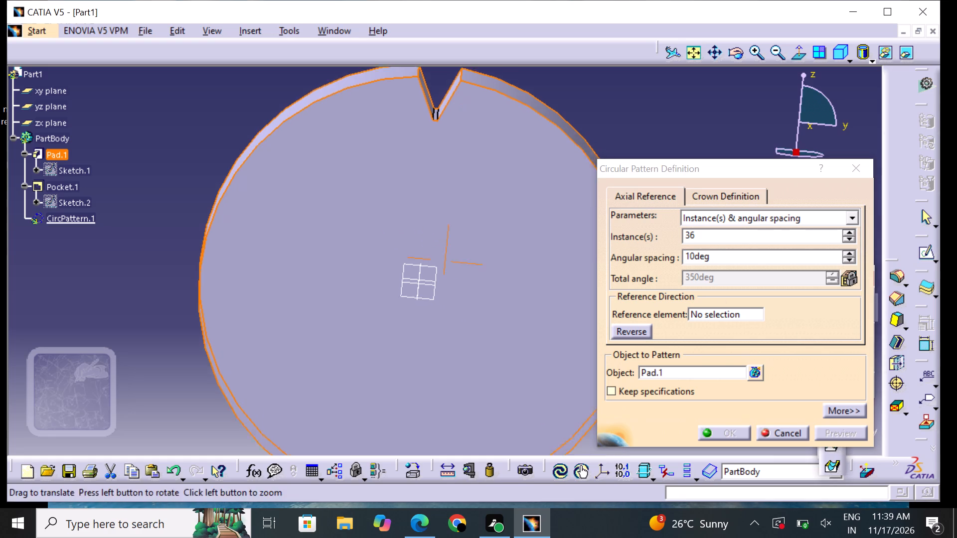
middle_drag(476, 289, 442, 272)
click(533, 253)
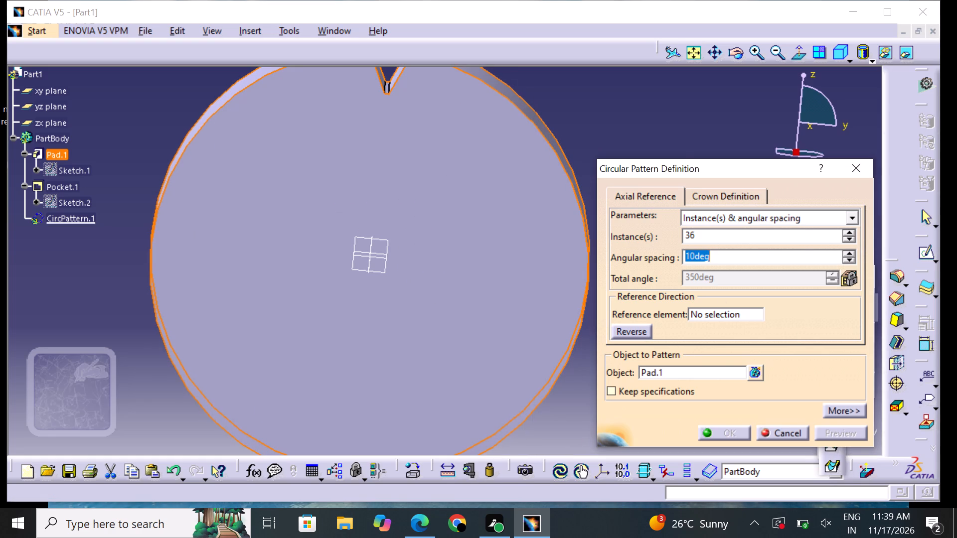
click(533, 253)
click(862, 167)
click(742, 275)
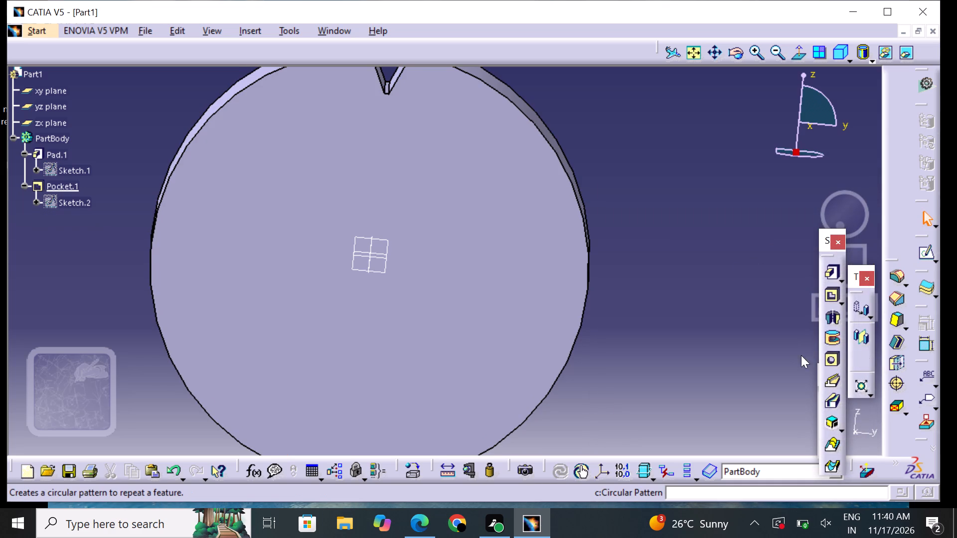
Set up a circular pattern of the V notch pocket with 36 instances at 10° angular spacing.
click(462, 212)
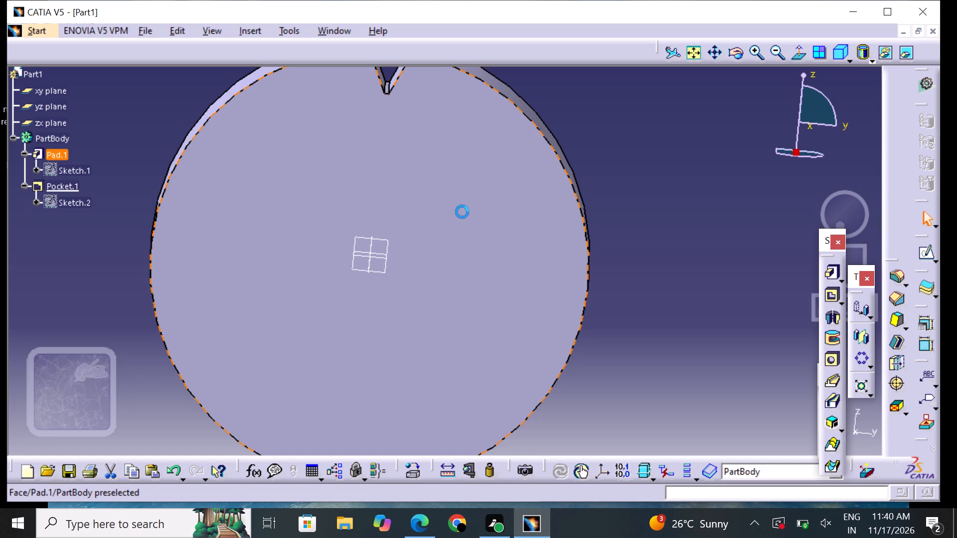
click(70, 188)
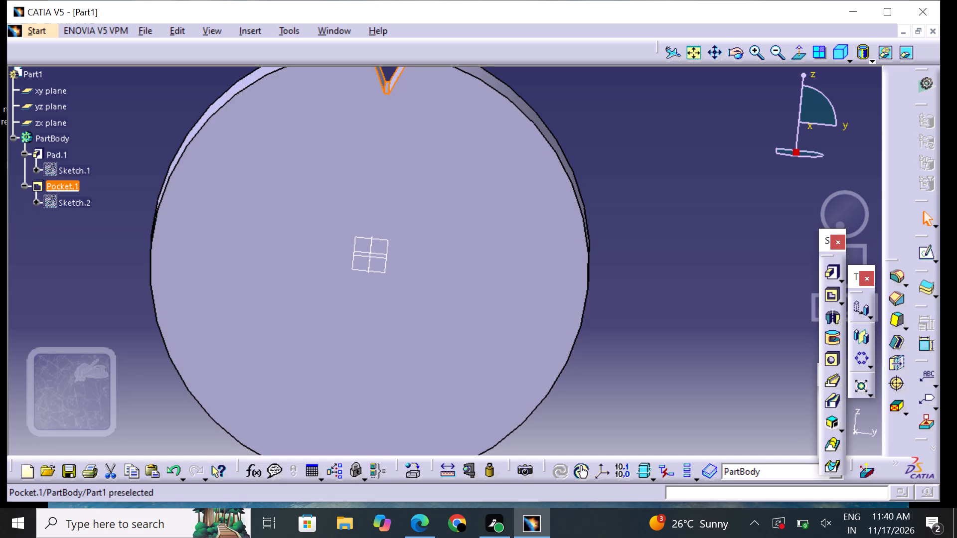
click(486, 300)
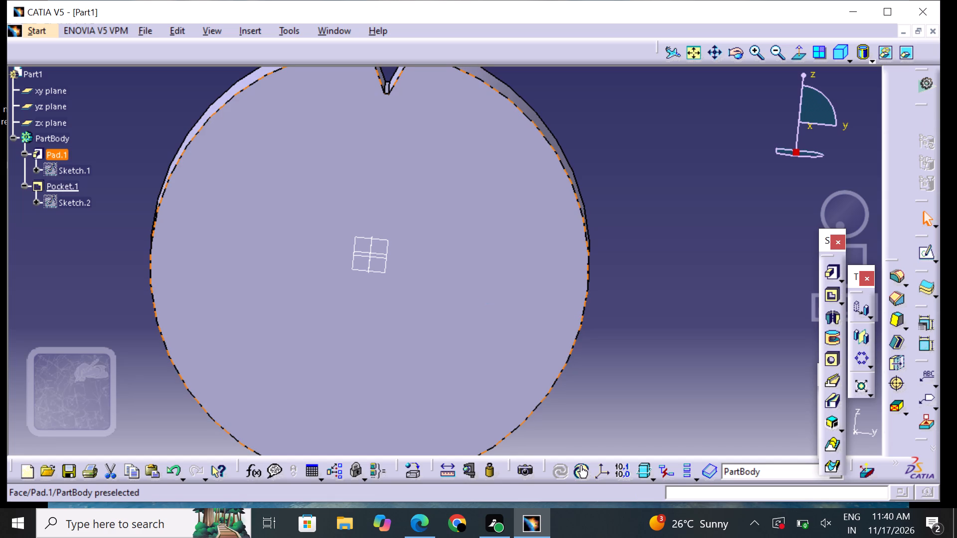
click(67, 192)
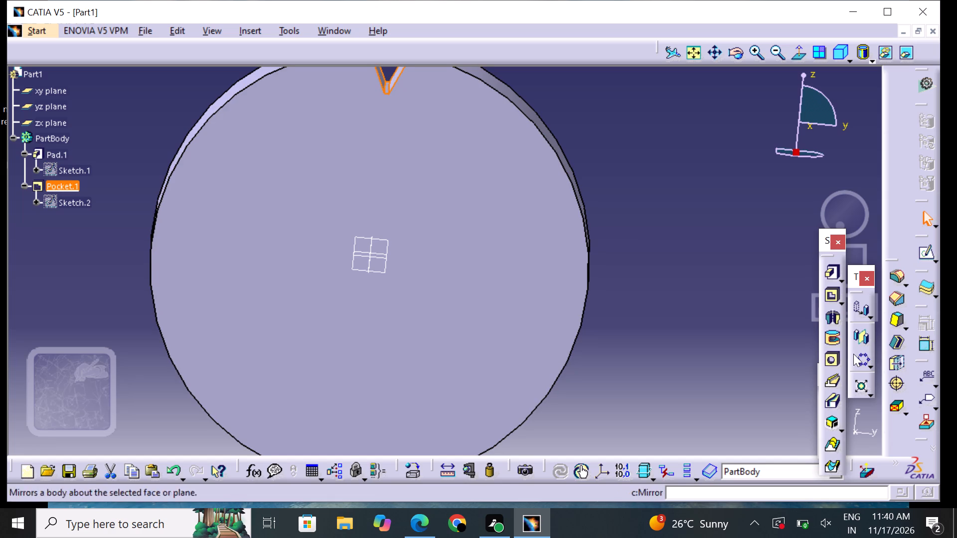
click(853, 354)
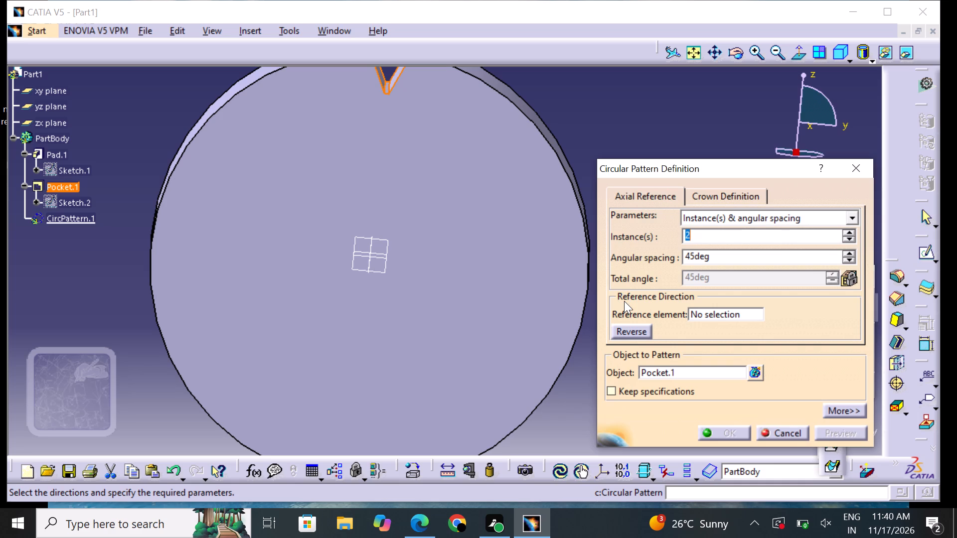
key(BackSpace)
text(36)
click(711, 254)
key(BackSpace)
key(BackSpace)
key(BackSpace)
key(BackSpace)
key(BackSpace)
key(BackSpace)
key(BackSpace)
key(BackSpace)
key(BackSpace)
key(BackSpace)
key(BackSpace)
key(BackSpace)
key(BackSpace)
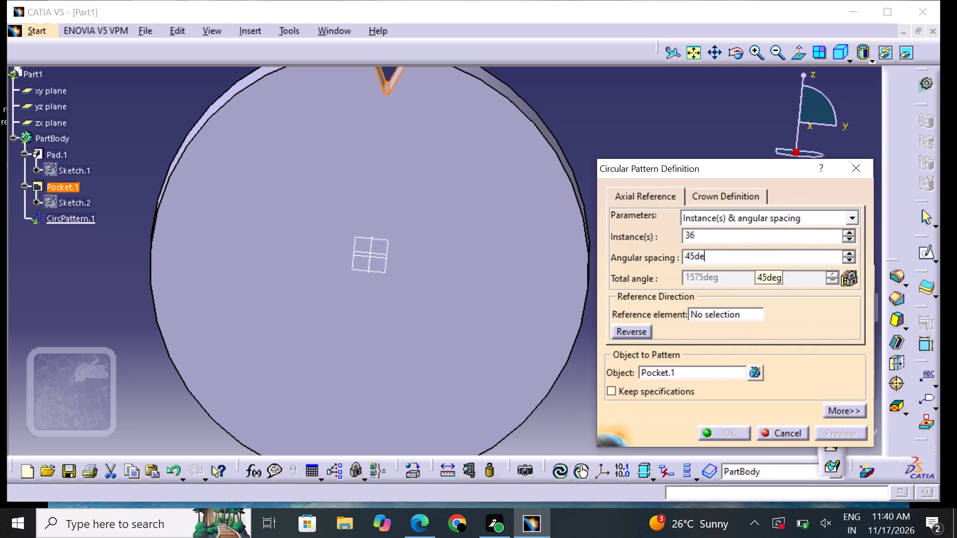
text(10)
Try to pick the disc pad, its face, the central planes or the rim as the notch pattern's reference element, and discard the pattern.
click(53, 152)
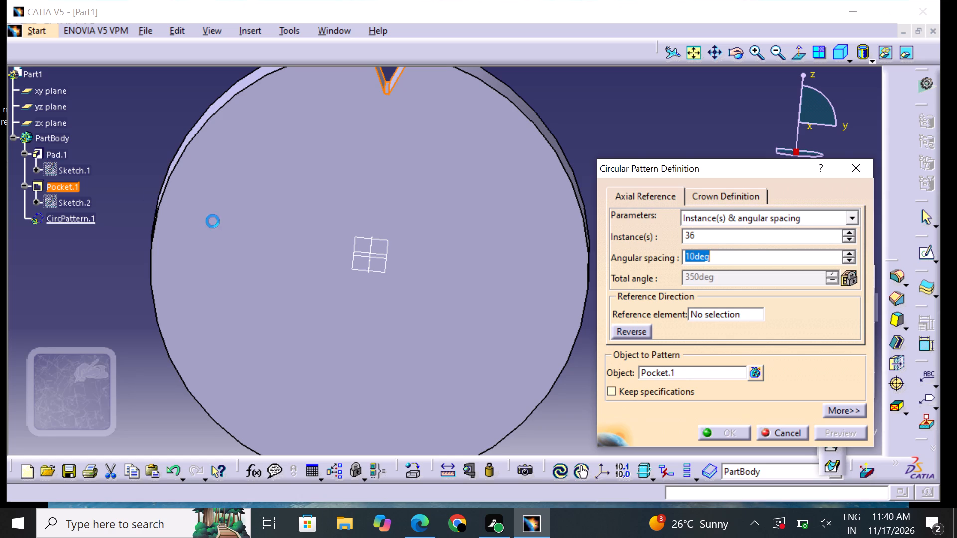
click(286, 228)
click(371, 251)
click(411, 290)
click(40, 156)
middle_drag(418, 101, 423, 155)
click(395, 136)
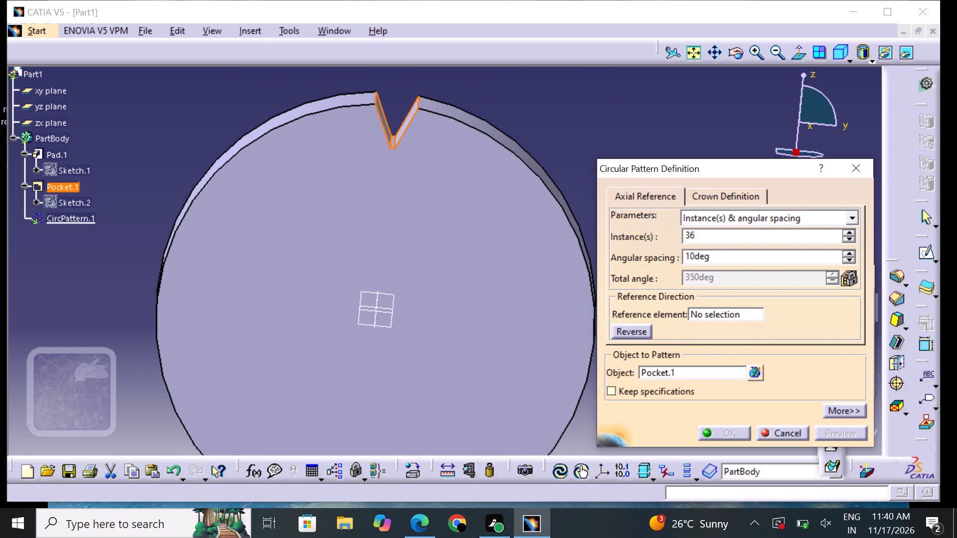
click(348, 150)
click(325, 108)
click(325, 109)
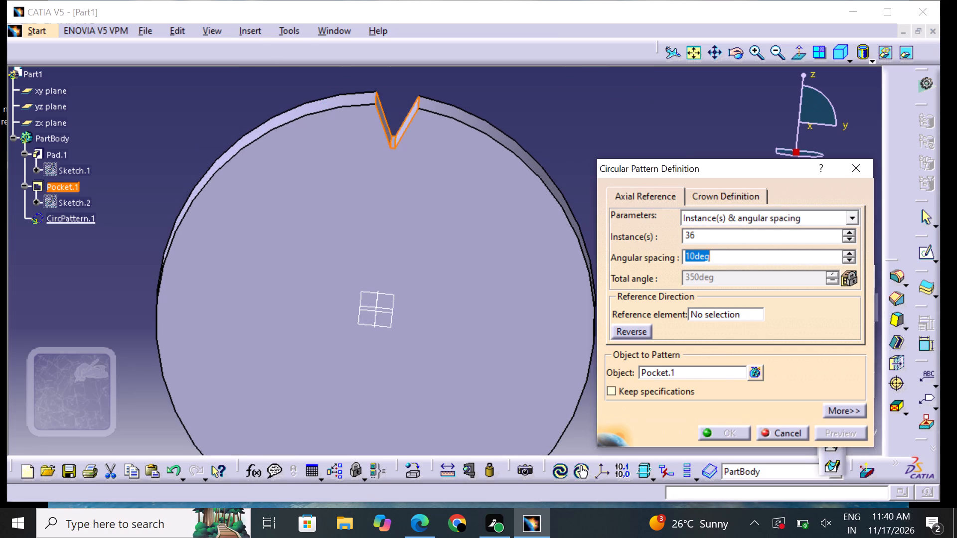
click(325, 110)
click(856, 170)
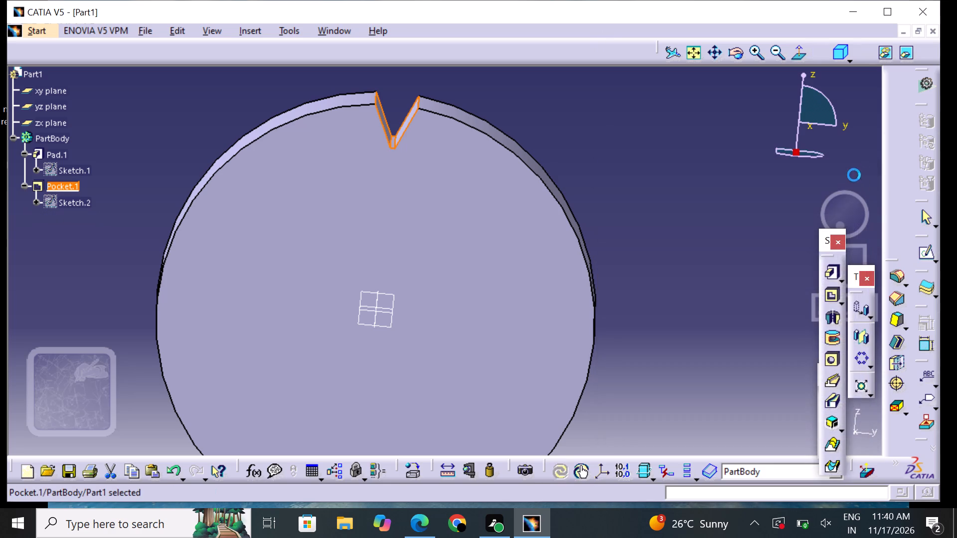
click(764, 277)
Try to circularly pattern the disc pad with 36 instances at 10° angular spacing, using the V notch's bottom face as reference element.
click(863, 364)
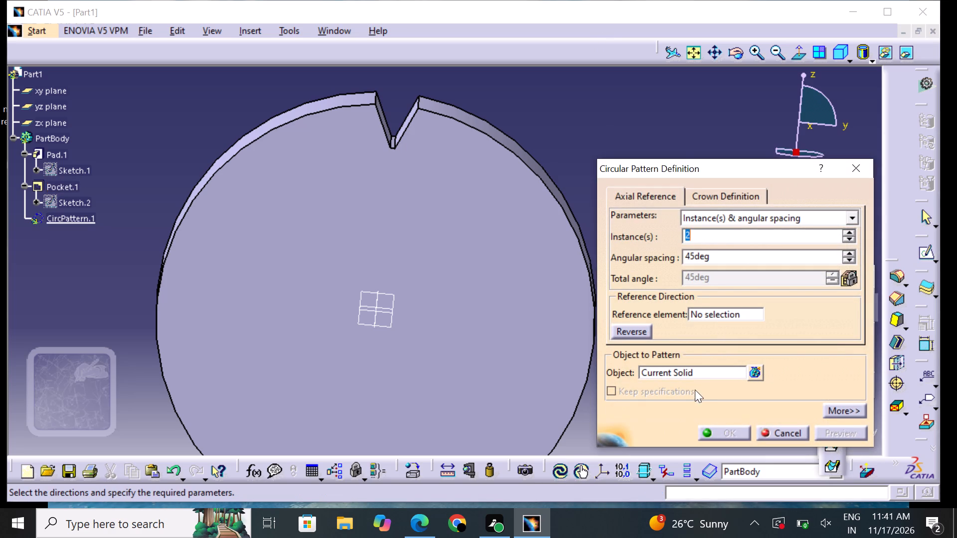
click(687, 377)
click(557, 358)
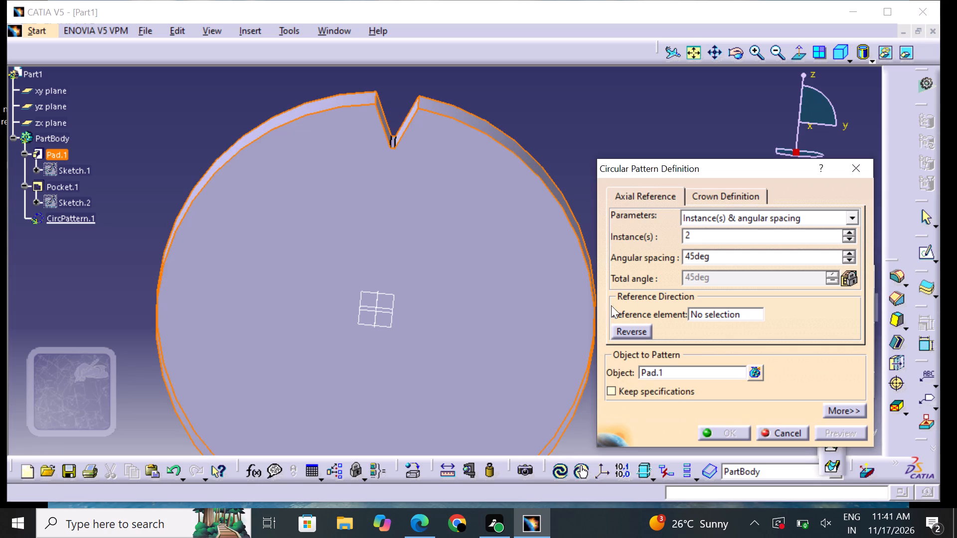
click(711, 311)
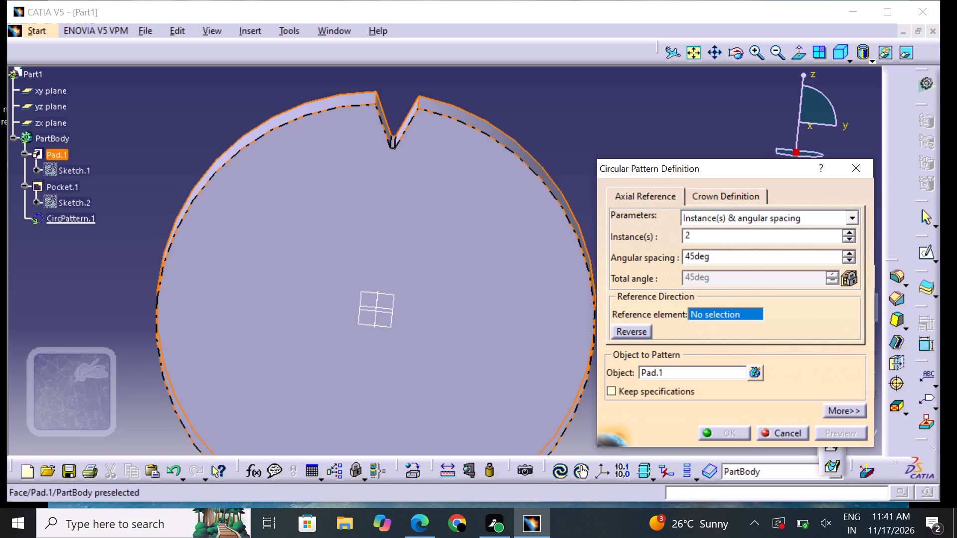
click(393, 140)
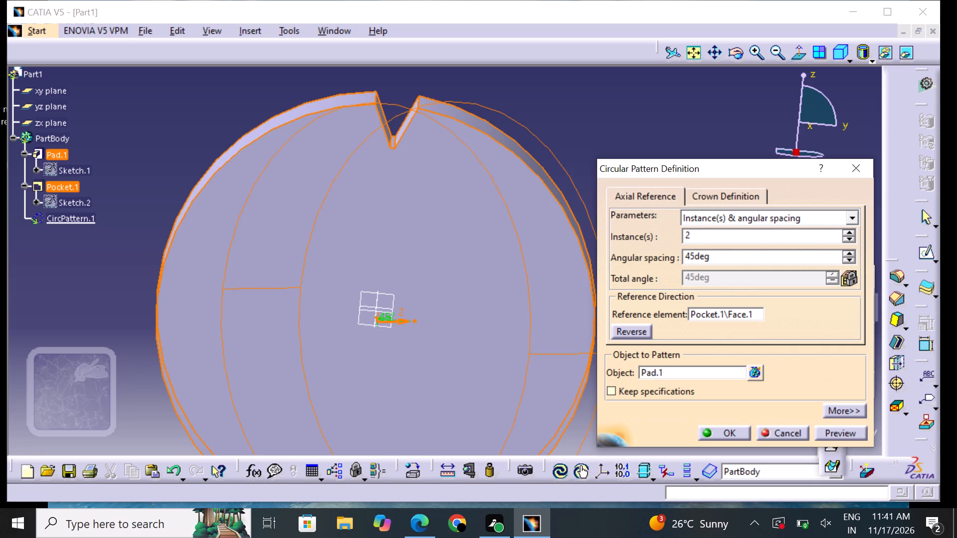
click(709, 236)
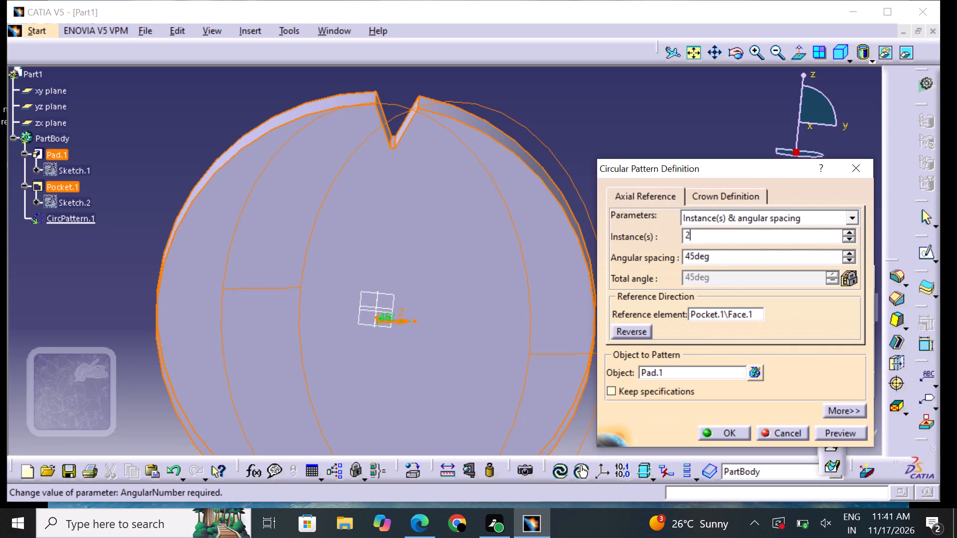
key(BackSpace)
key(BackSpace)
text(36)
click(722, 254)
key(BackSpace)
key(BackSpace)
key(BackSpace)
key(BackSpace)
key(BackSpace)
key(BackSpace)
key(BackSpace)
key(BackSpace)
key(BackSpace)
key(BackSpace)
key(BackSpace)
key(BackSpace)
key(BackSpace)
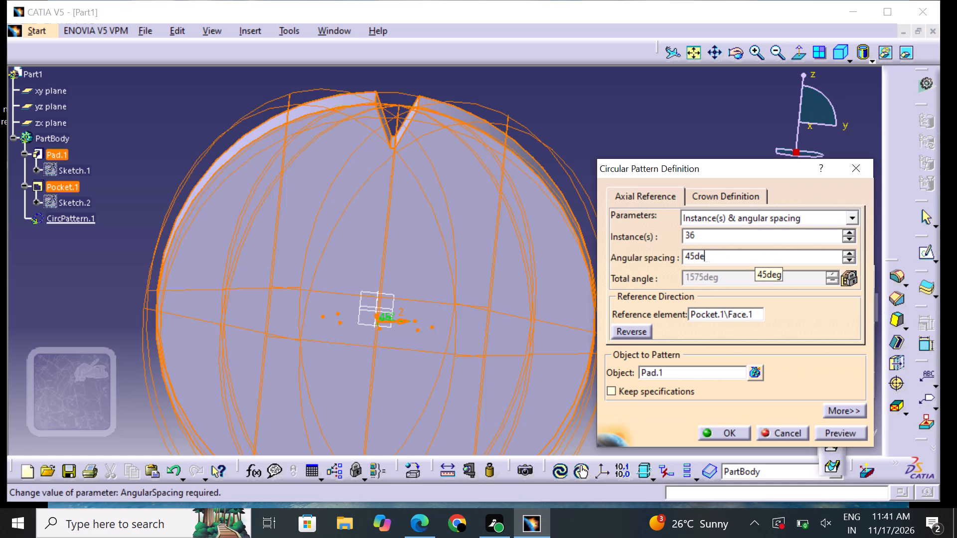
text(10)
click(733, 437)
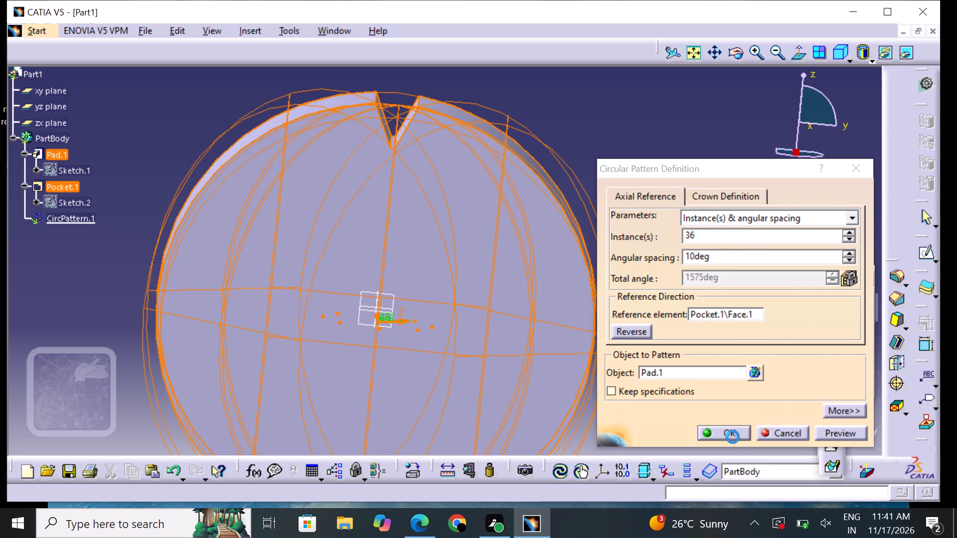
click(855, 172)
Circularly pattern the V notch pocket with 36 instances at 10° angular spacing, using the disc's flat face as reference element.
middle_drag(711, 300, 715, 276)
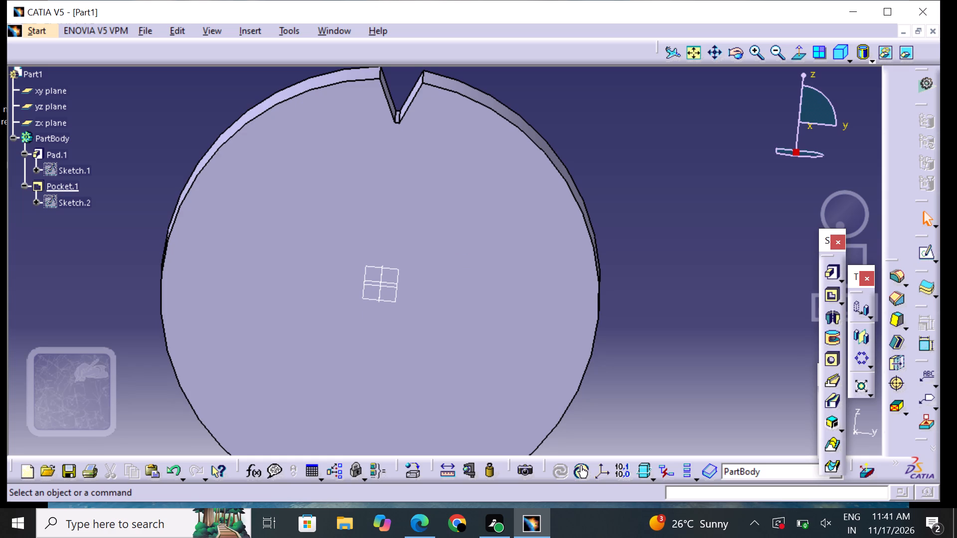
click(867, 362)
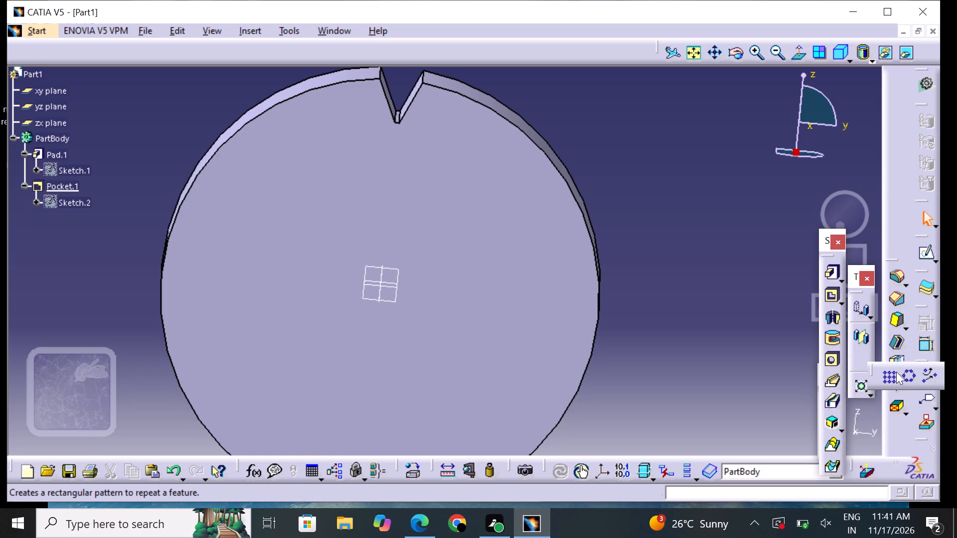
click(906, 374)
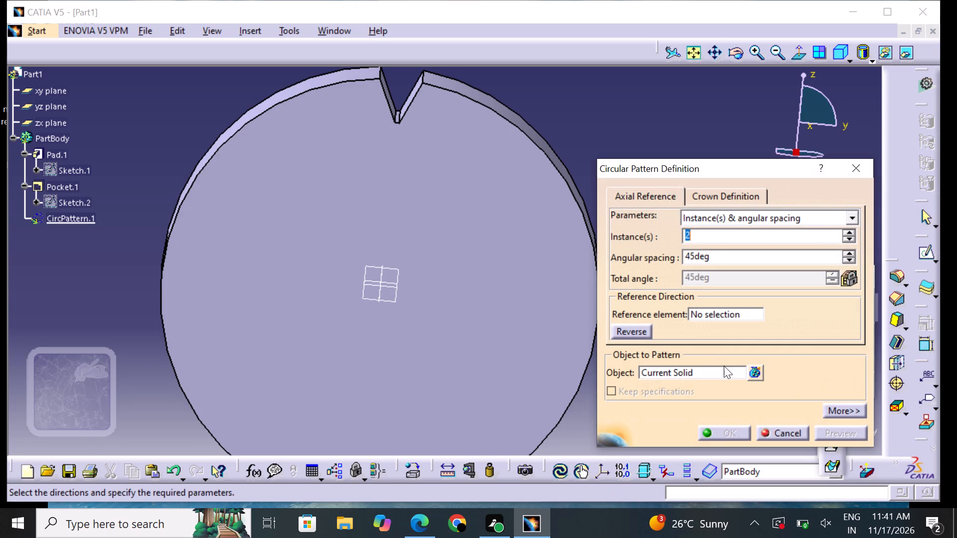
click(692, 371)
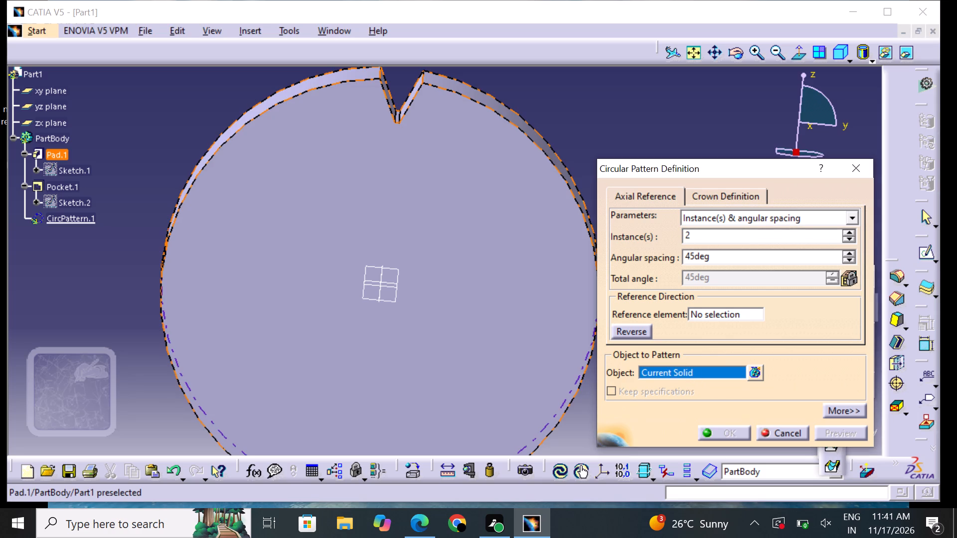
click(390, 102)
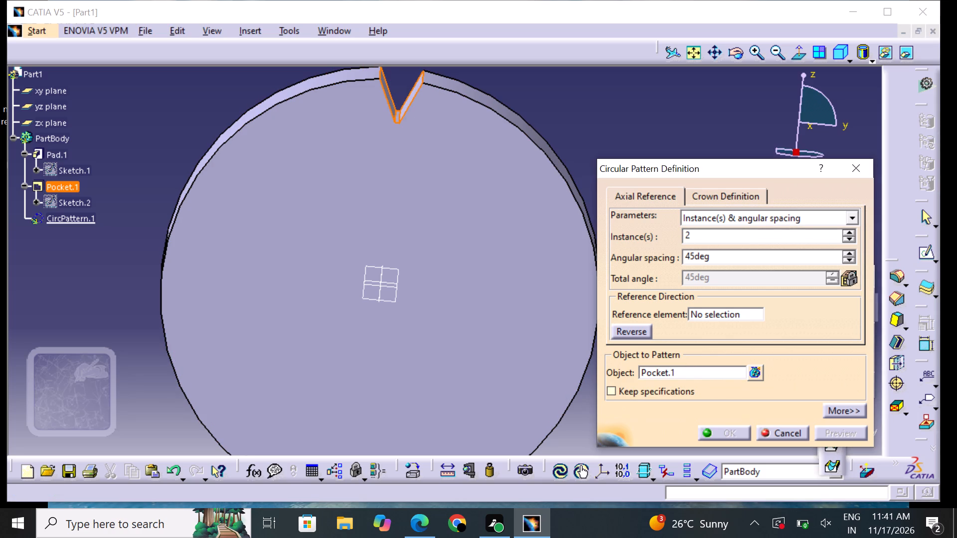
click(720, 309)
click(554, 265)
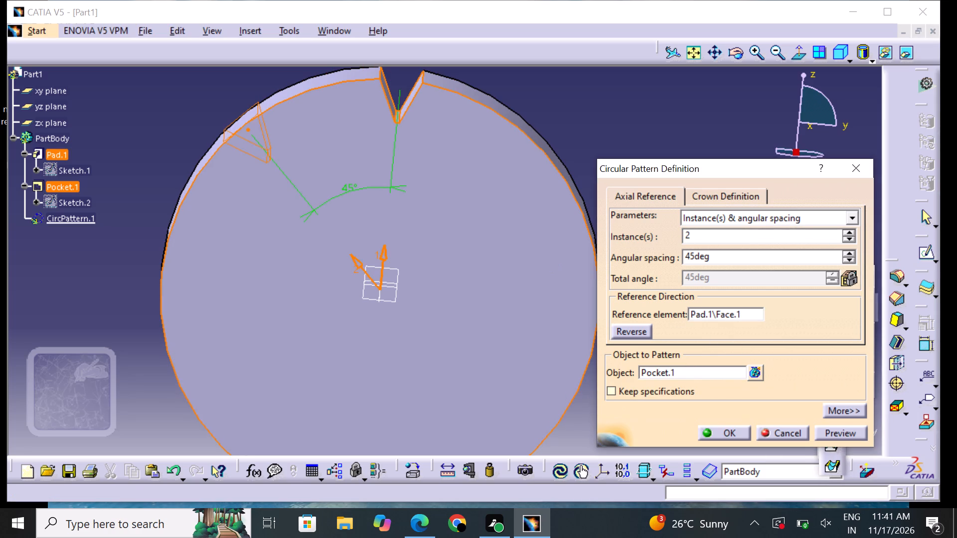
click(707, 235)
key(BackSpace)
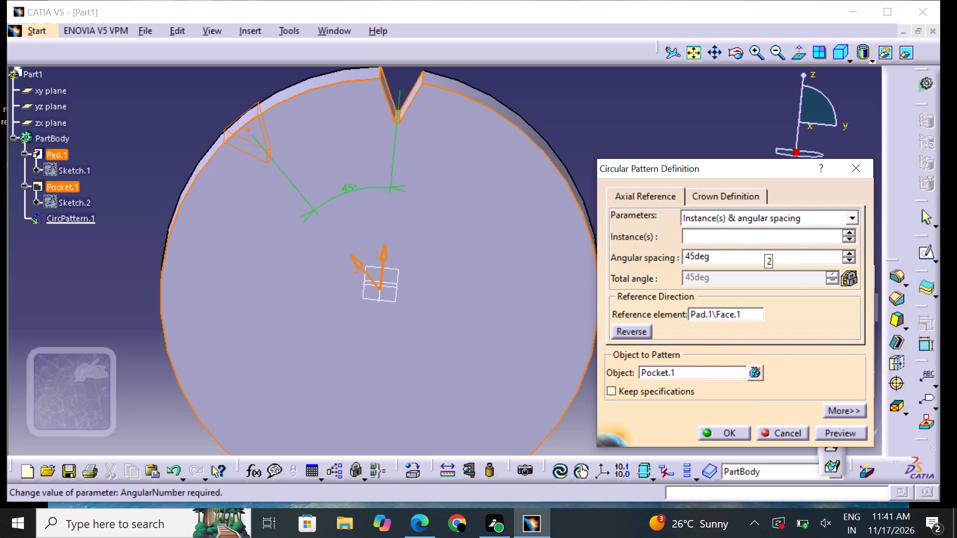
text(36)
click(732, 255)
key(BackSpace)
key(BackSpace)
key(BackSpace)
key(BackSpace)
key(BackSpace)
key(BackSpace)
key(BackSpace)
key(BackSpace)
key(BackSpace)
key(BackSpace)
key(BackSpace)
key(BackSpace)
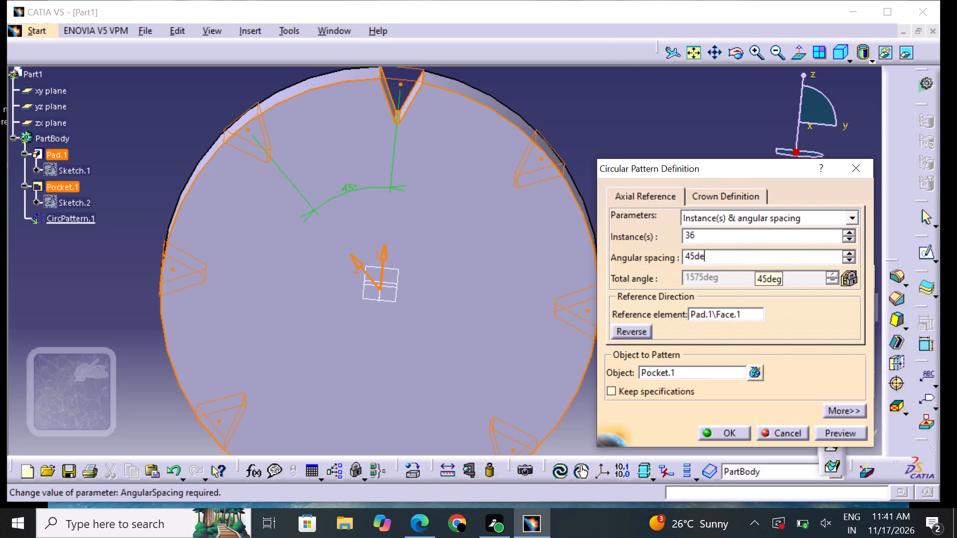
text(10)
click(833, 433)
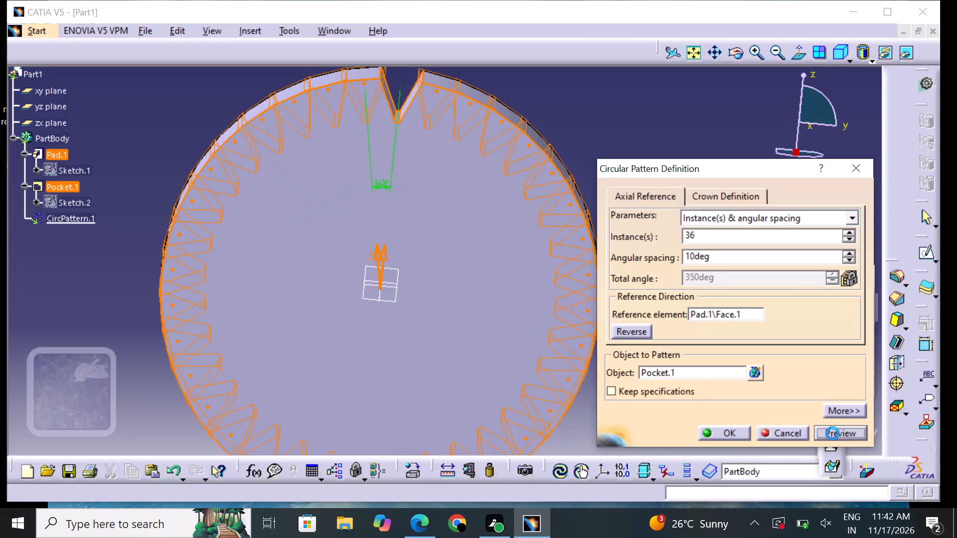
click(737, 433)
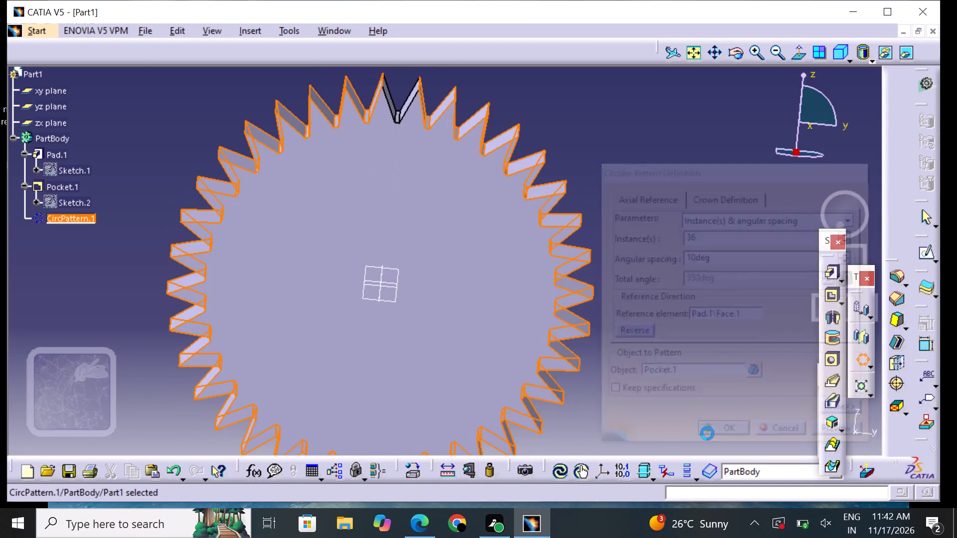
click(684, 403)
Examine the patterned teeth around the disc's edge and both flat faces from several angles.
middle_drag(605, 340, 637, 284)
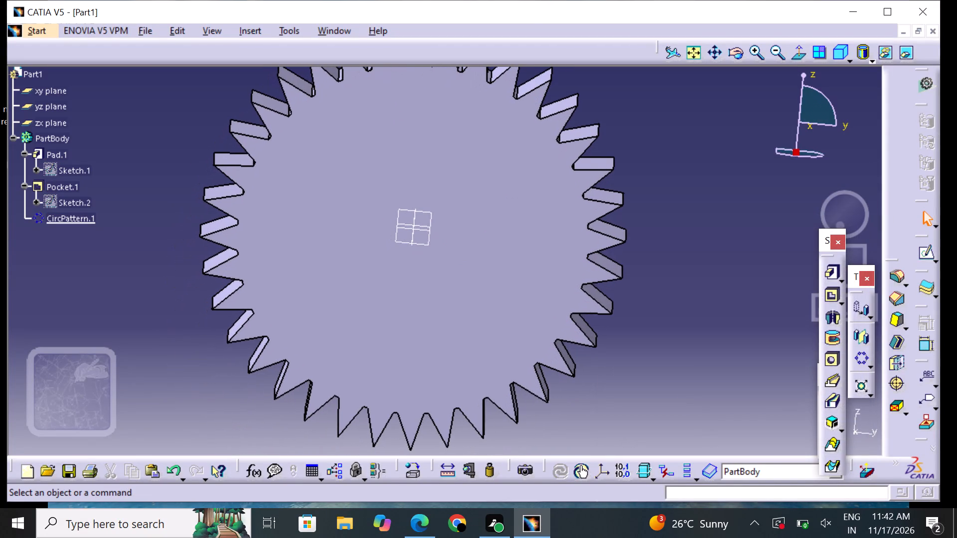
middle_drag(650, 298, 583, 305)
right_drag(650, 299, 583, 305)
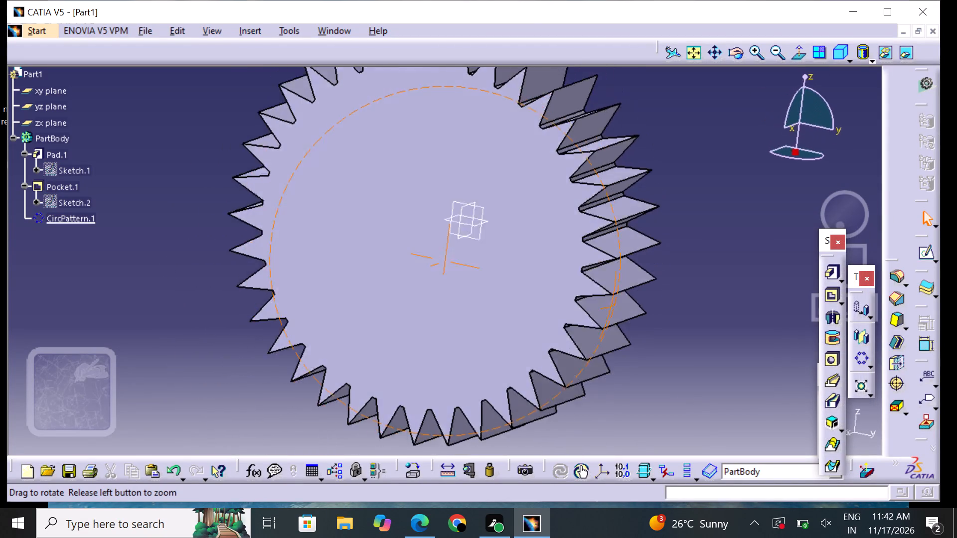
middle_drag(583, 305, 513, 343)
right_drag(583, 305, 434, 225)
middle_drag(436, 228, 435, 247)
right_drag(437, 228, 435, 247)
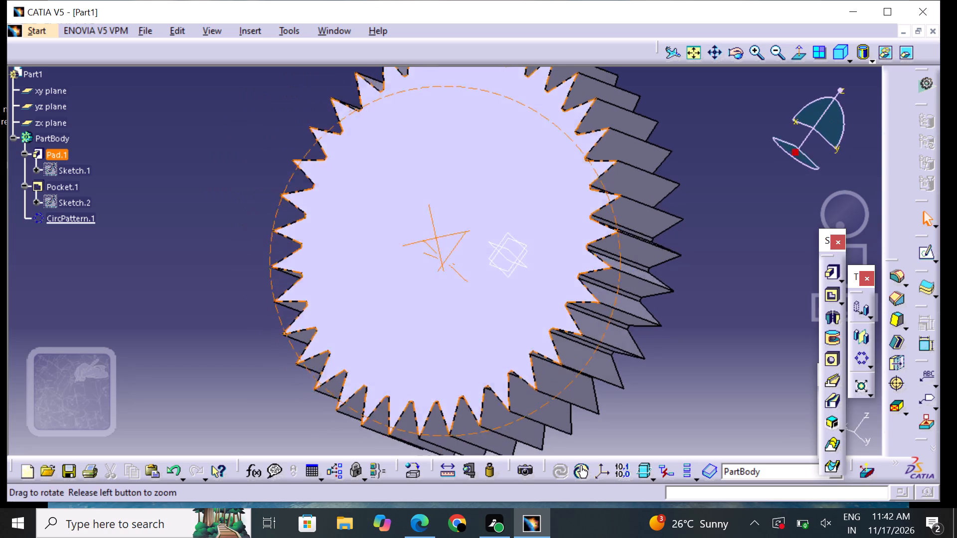
middle_drag(435, 247, 417, 175)
right_drag(435, 247, 417, 175)
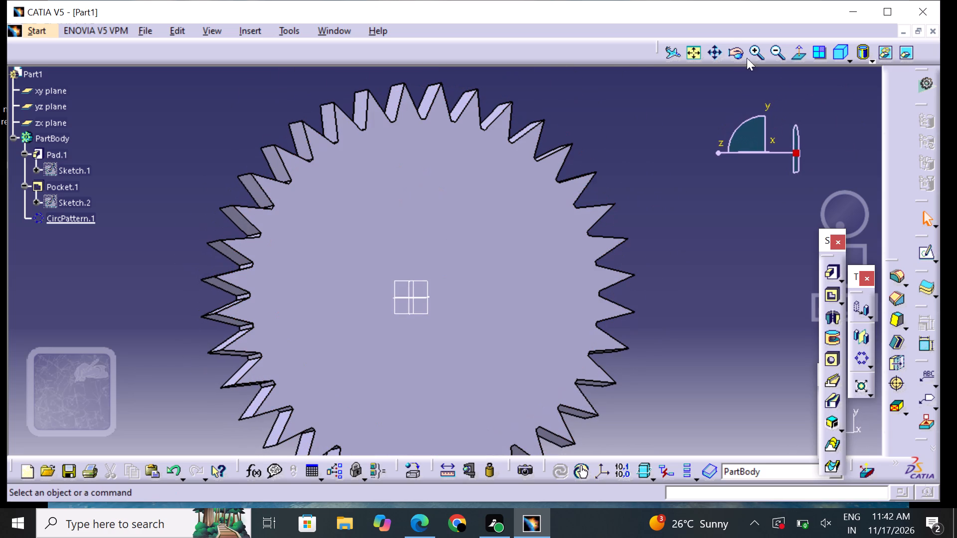
click(780, 48)
middle_drag(676, 197, 674, 207)
right_drag(676, 202, 674, 207)
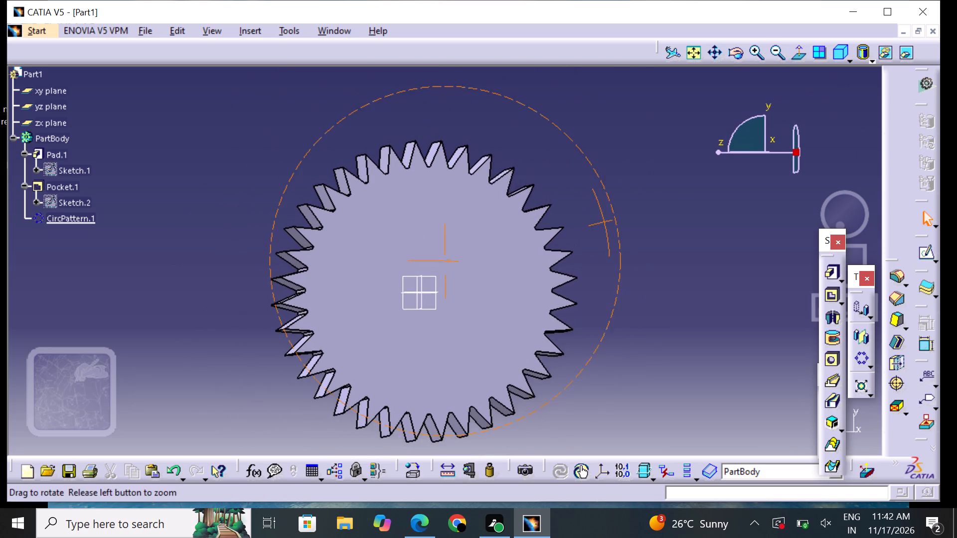
right_drag(674, 207, 496, 298)
middle_drag(674, 207, 496, 298)
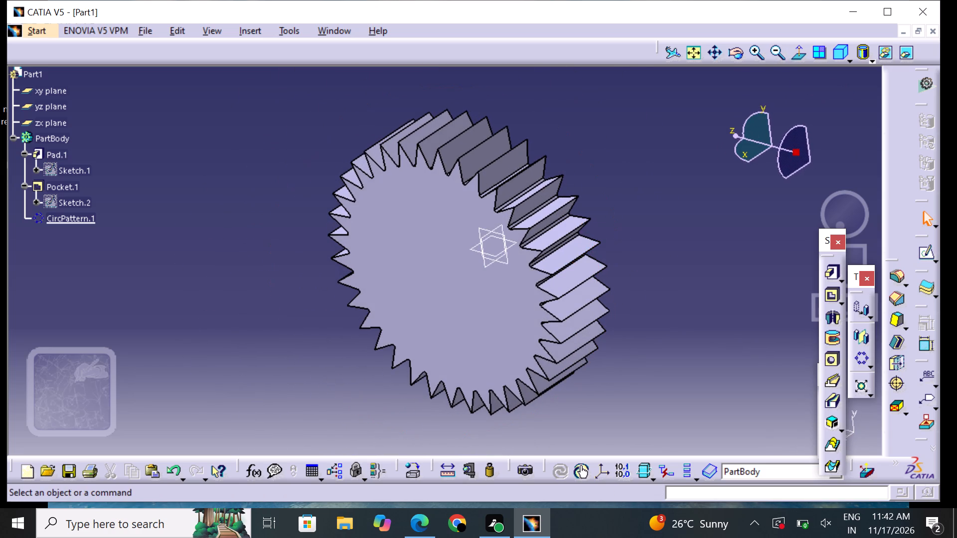
middle_drag(359, 343, 435, 190)
right_drag(380, 313, 435, 190)
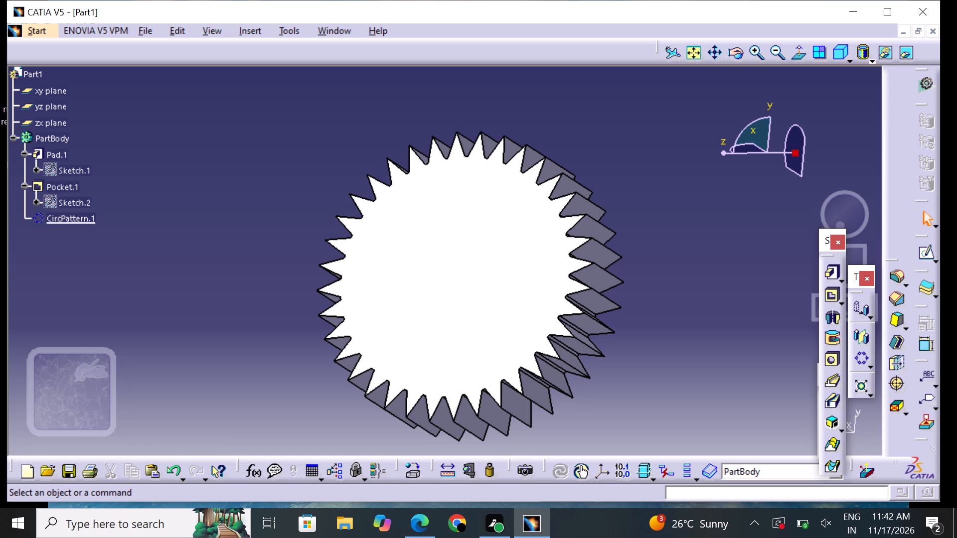
On the toothed disc's flat face, sketch a circle of about 30 mm radius centred on the origin.
click(510, 234)
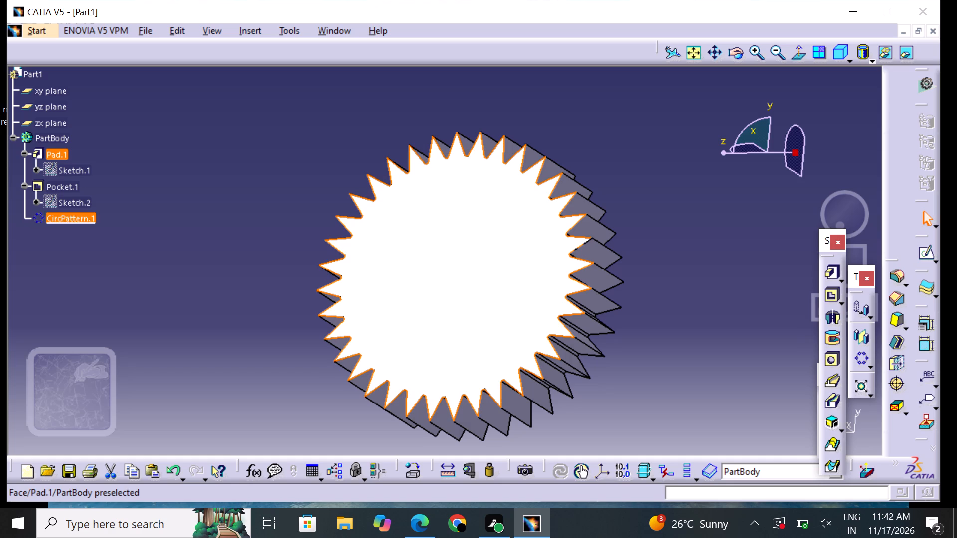
click(926, 260)
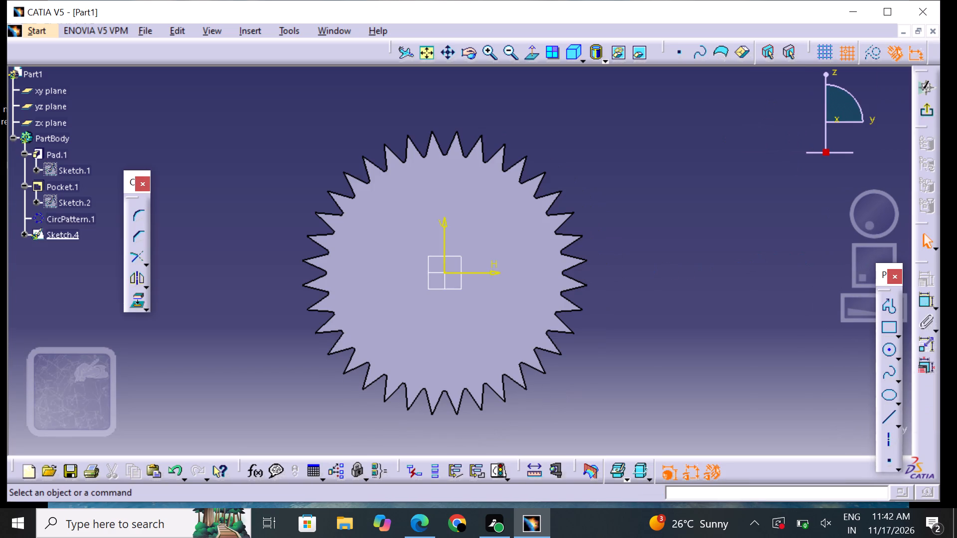
click(892, 348)
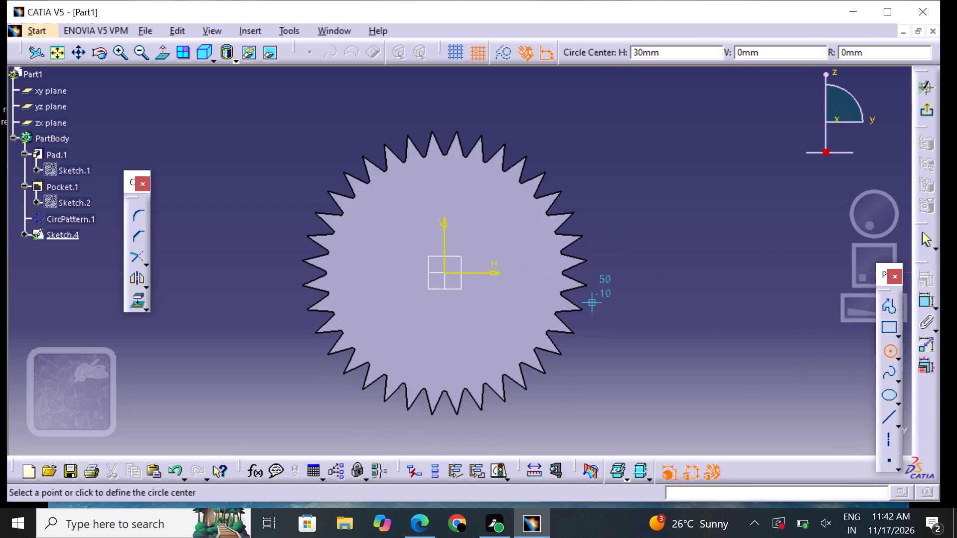
click(447, 274)
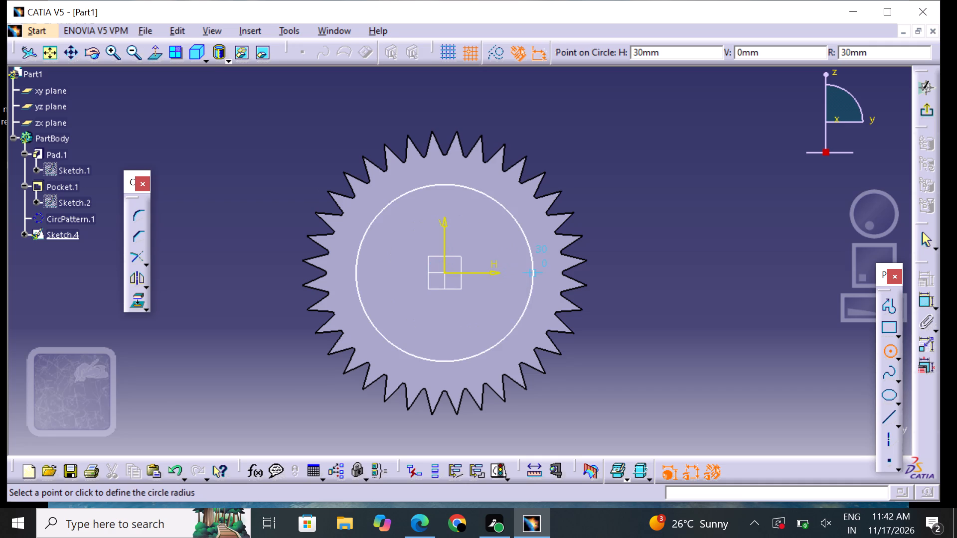
click(524, 269)
drag(633, 325, 638, 330)
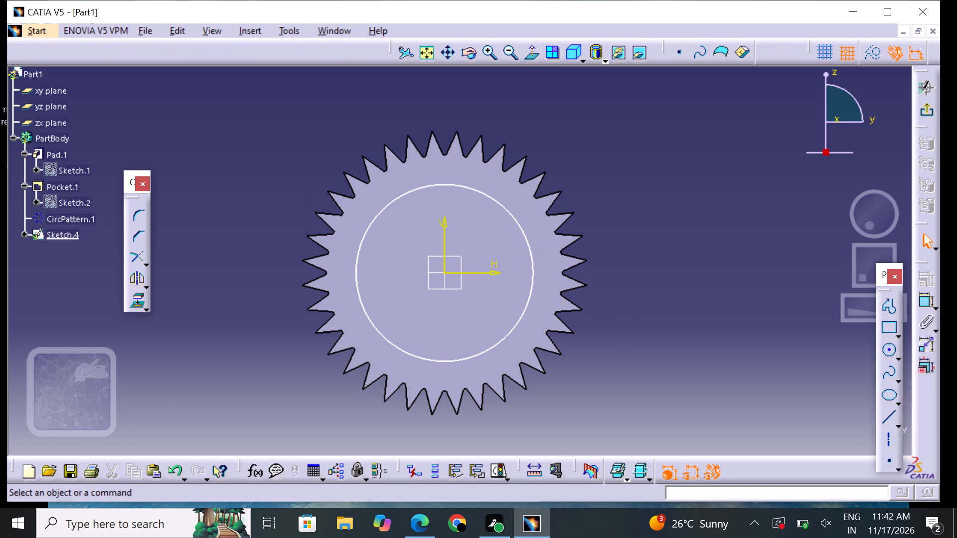
Dimension the diameter of the sketched circle, placing the dimension outside the teeth.
click(921, 301)
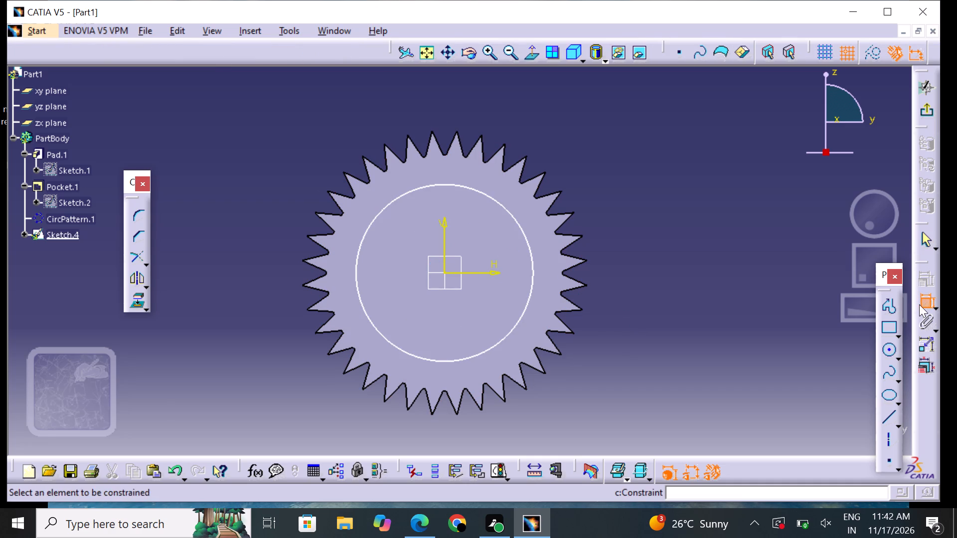
click(532, 266)
click(655, 235)
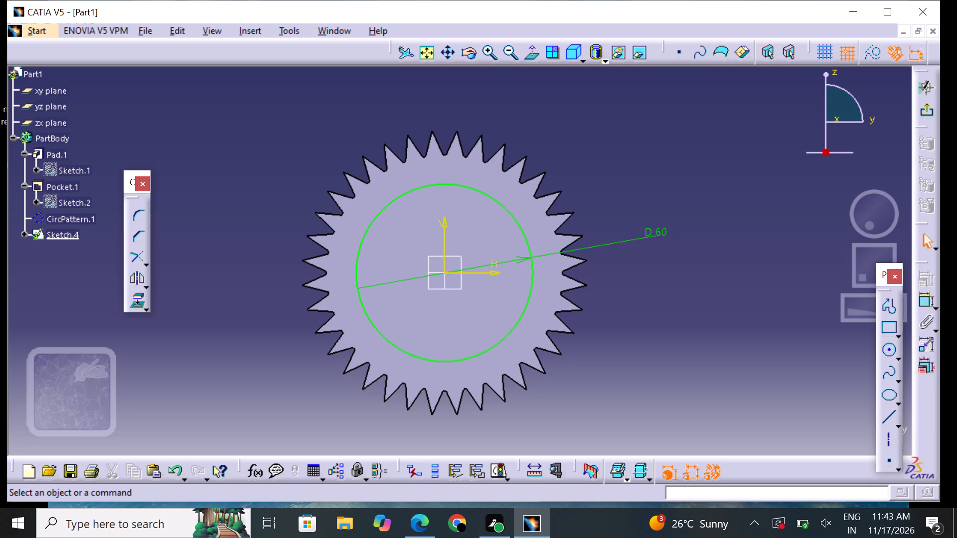
Delete the diameter dimension from the circle sketched on the disc's flat face.
click(649, 231)
right_click(649, 231)
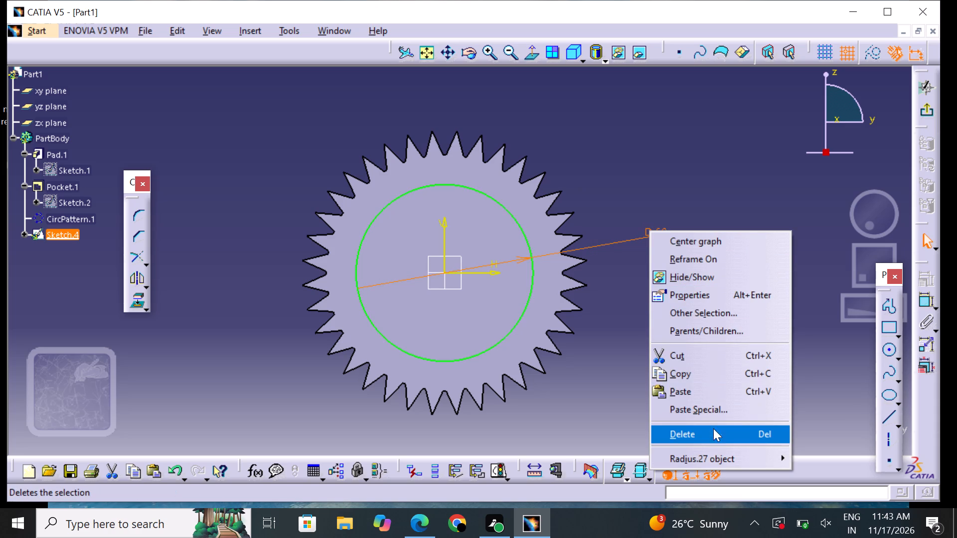
click(713, 432)
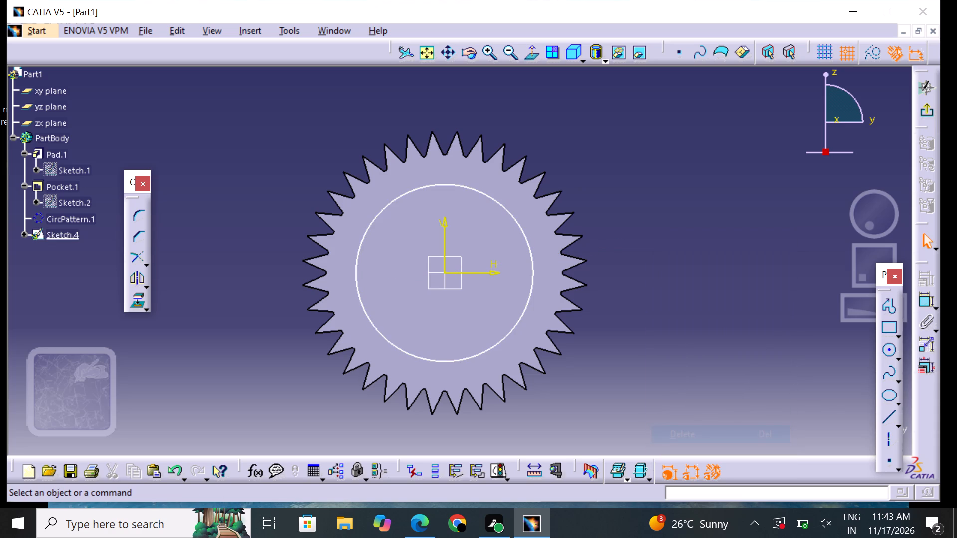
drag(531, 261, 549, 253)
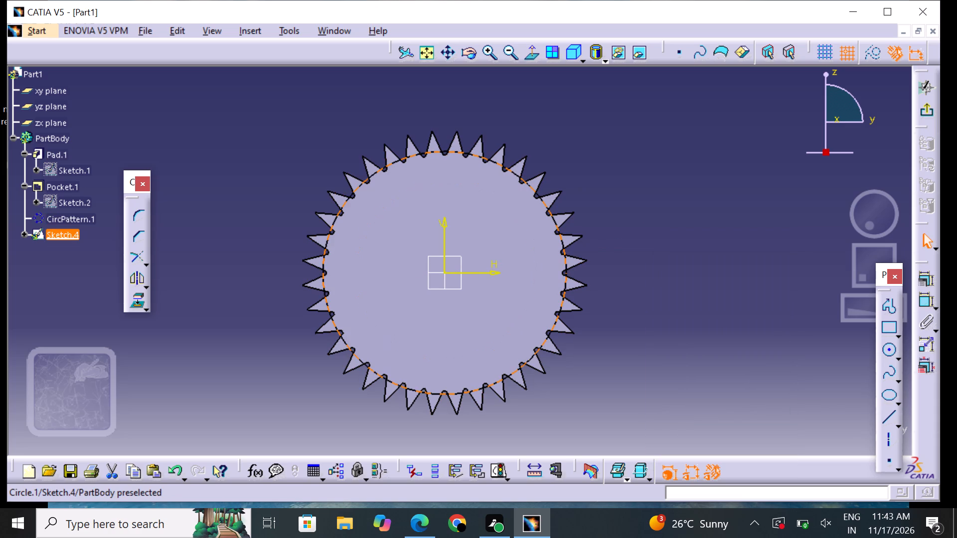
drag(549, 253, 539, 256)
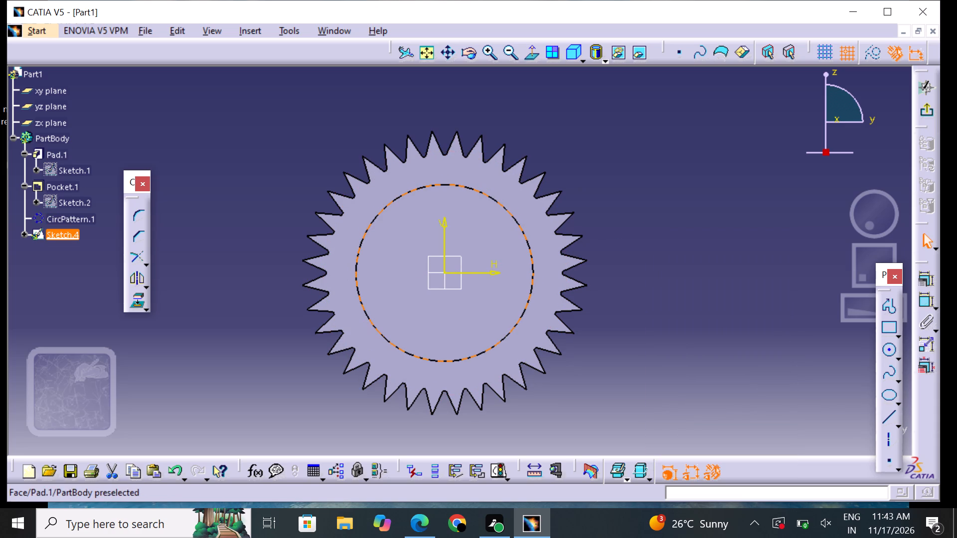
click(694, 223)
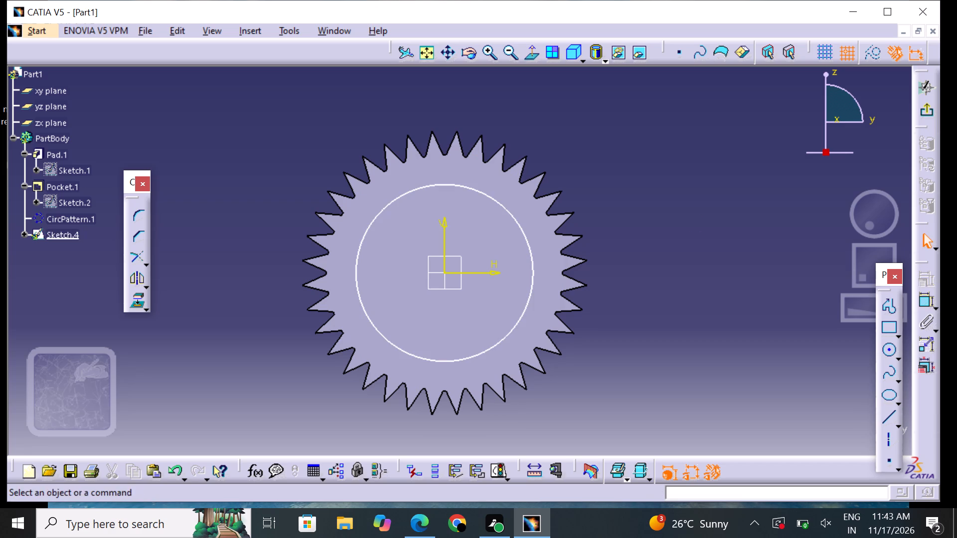
Leave the sketch and cut the circle into the disc's flat face as a 3 mm deep pocket.
click(924, 113)
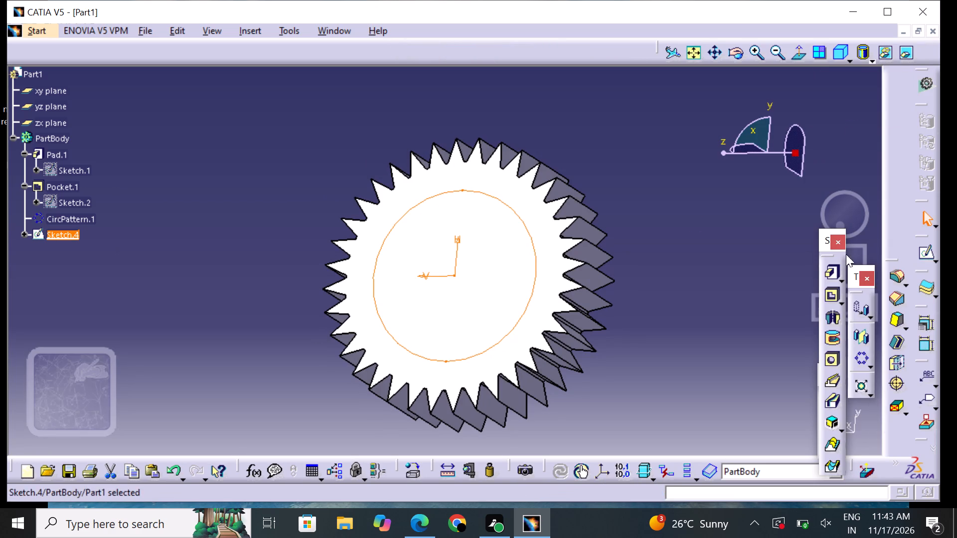
click(832, 271)
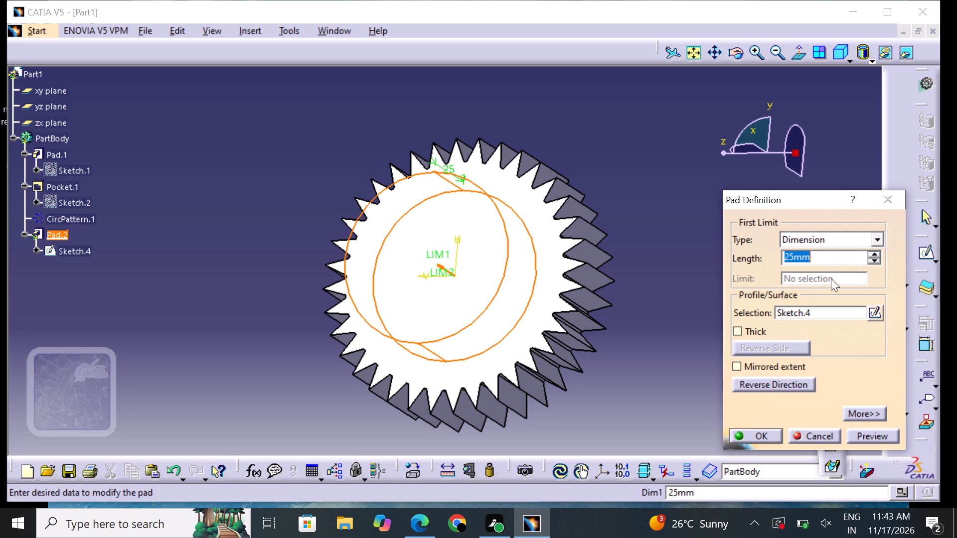
click(885, 207)
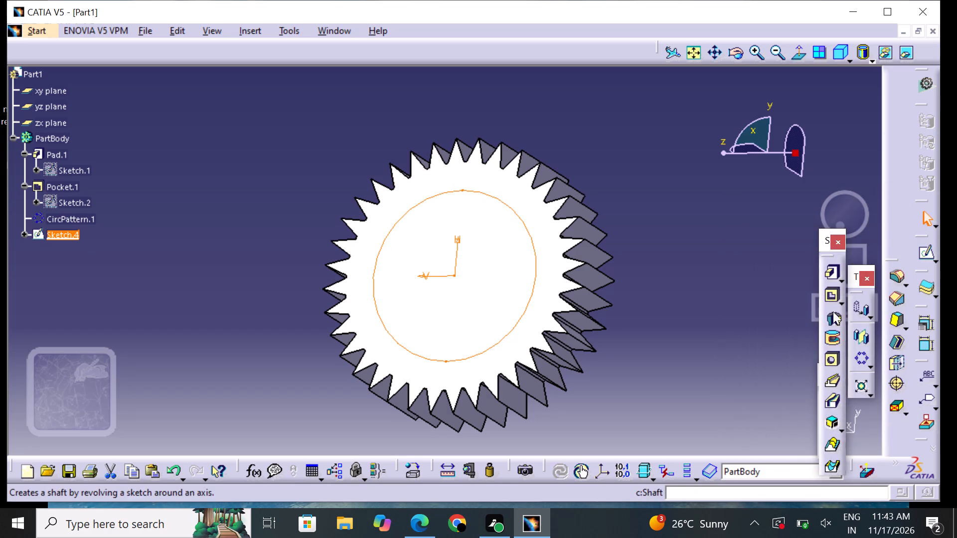
click(833, 299)
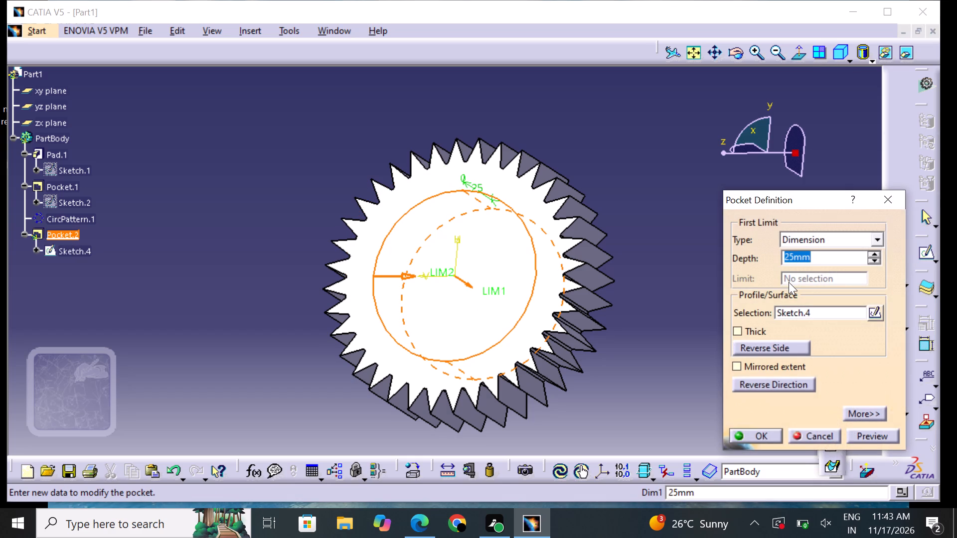
key(BackSpace)
key(3)
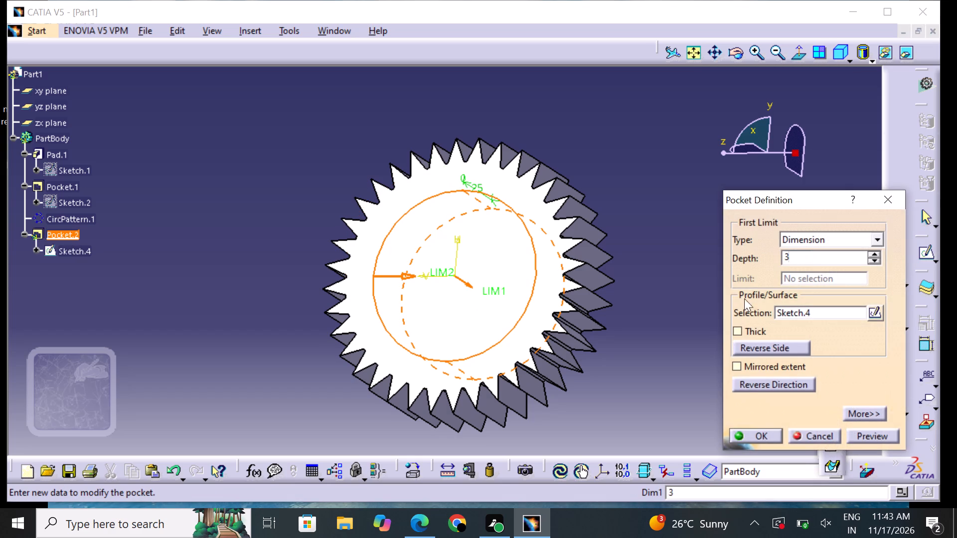
click(773, 431)
click(698, 420)
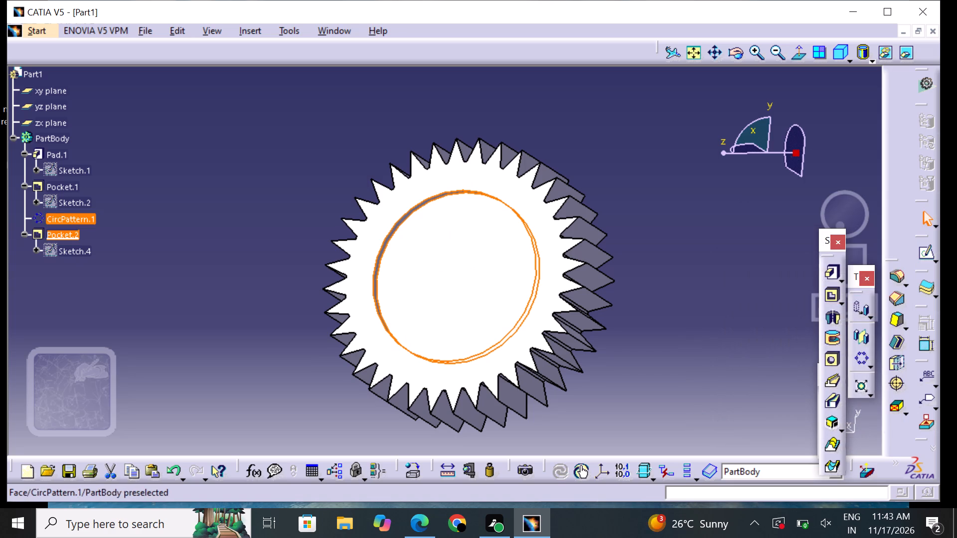
click(236, 301)
On the floor of the circular pocket, sketch a circle of about 20 mm radius centred on the origin.
middle_drag(243, 328, 358, 312)
right_drag(248, 328, 359, 311)
click(490, 260)
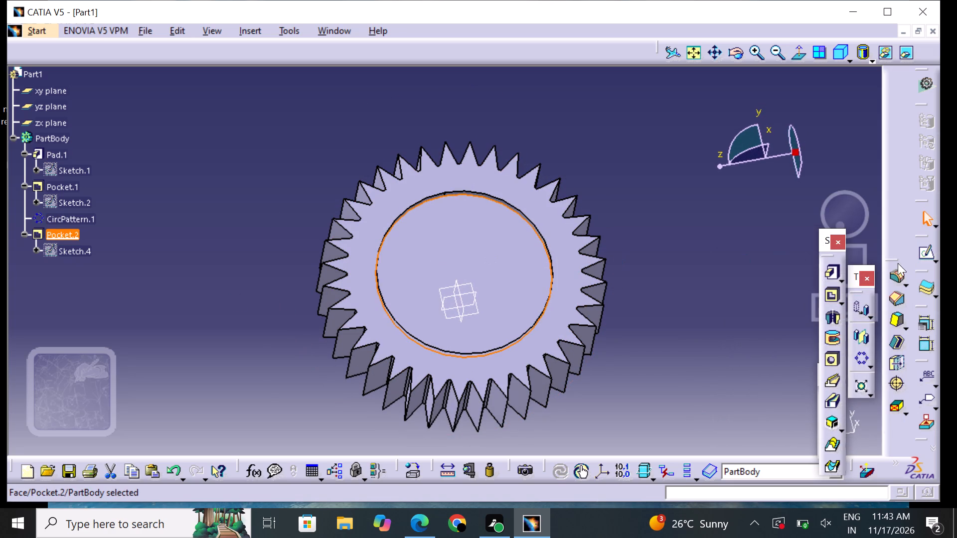
click(923, 251)
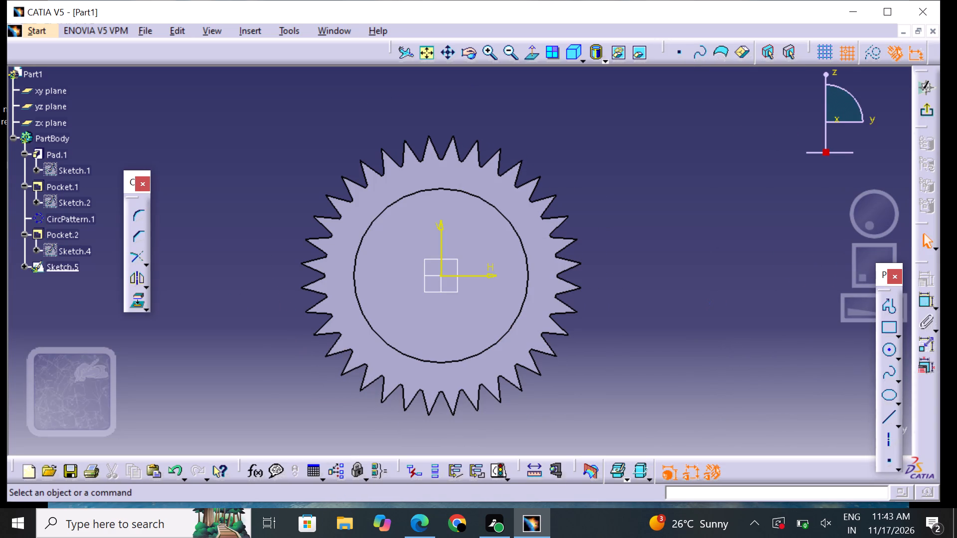
middle_drag(584, 289, 621, 286)
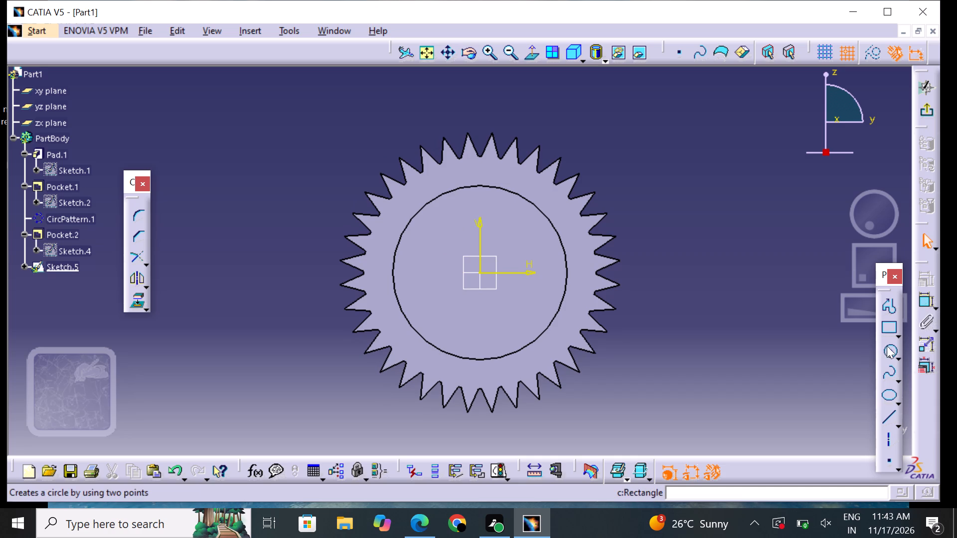
click(887, 347)
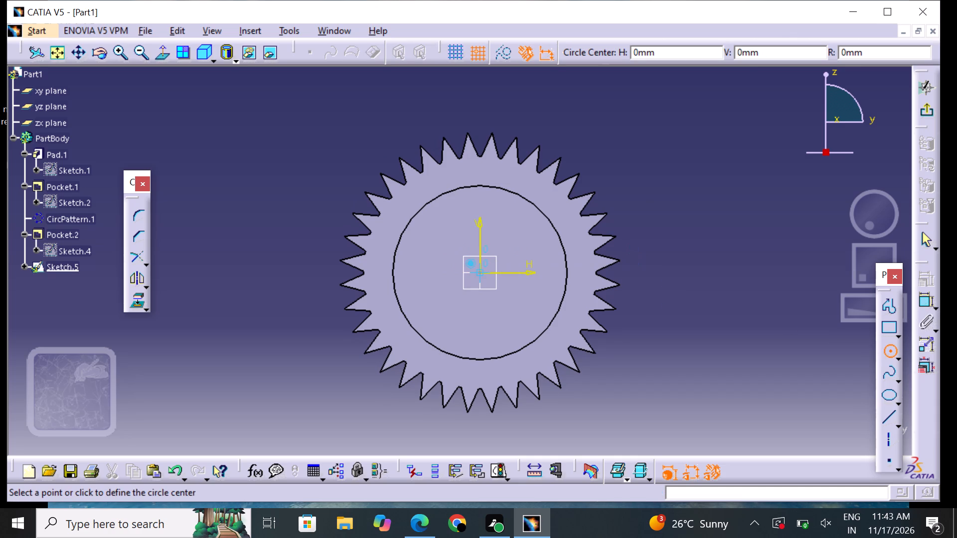
click(486, 274)
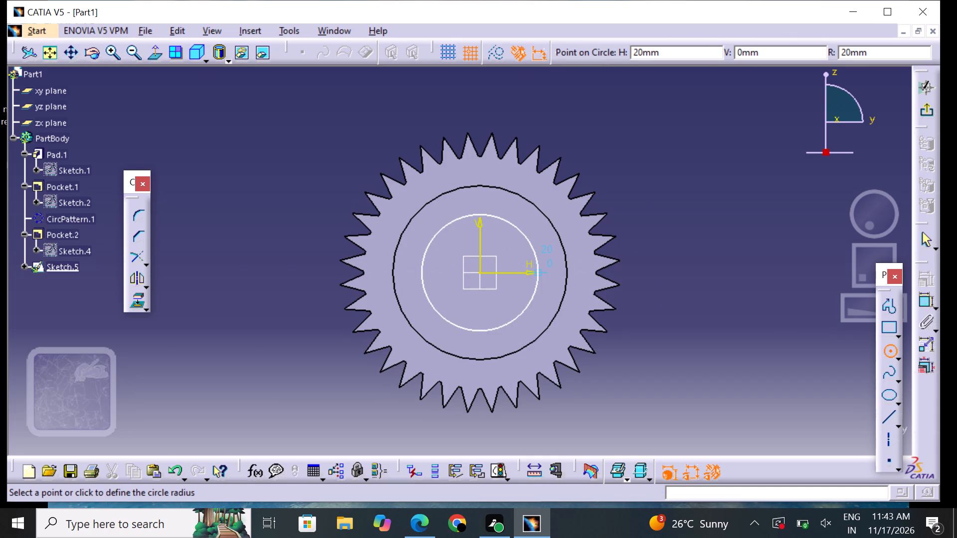
click(541, 263)
click(730, 231)
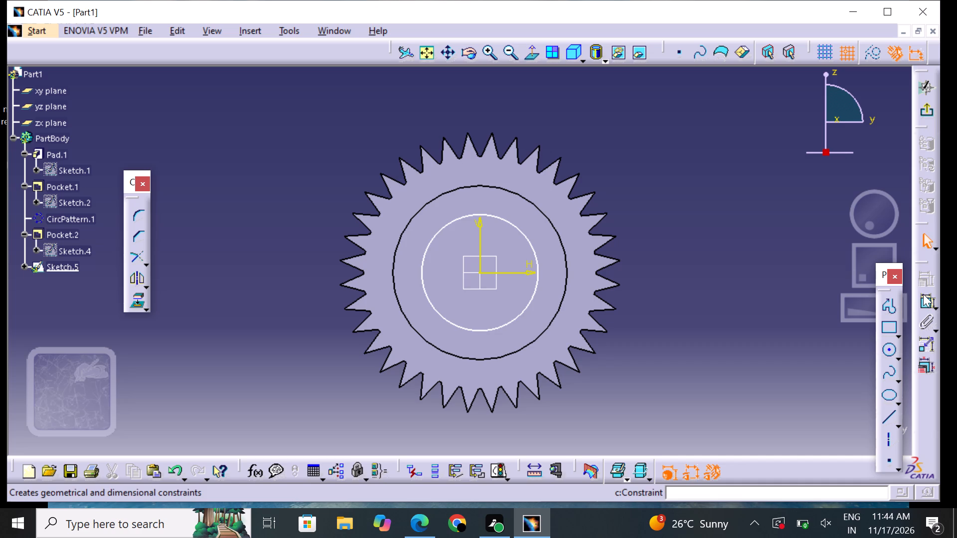
Dimension the new circle's diameter outside the teeth and set it to 50 mm.
click(923, 296)
click(512, 225)
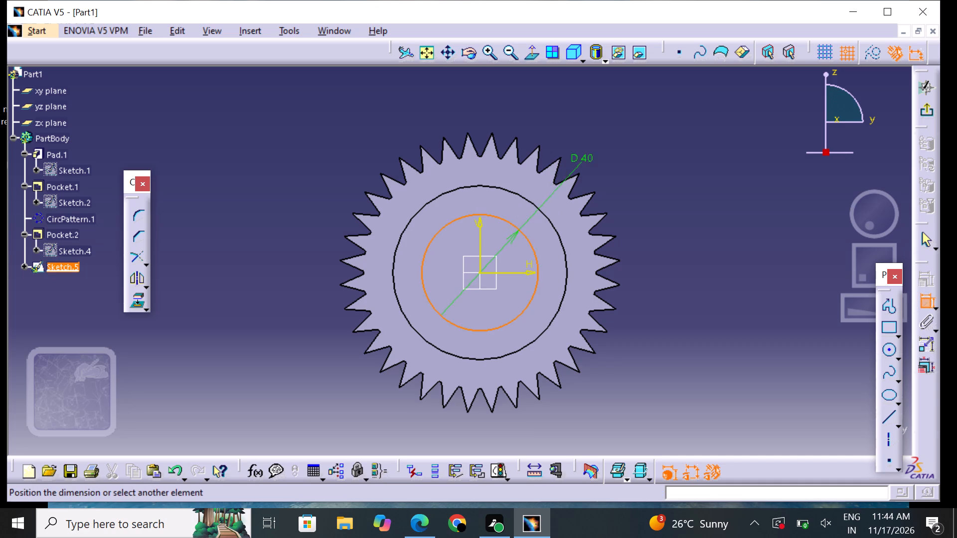
click(603, 147)
double_click(603, 146)
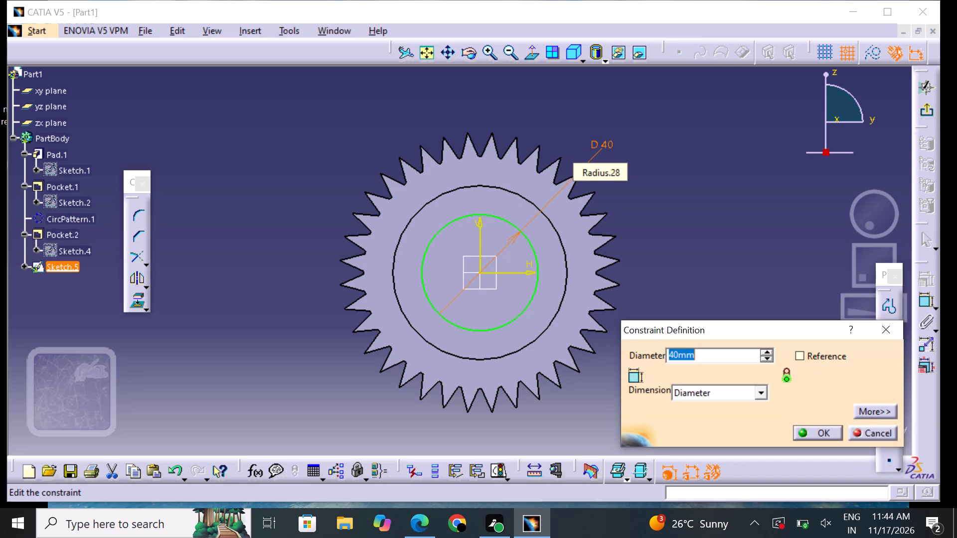
key(BackSpace)
text(50)
key(Return)
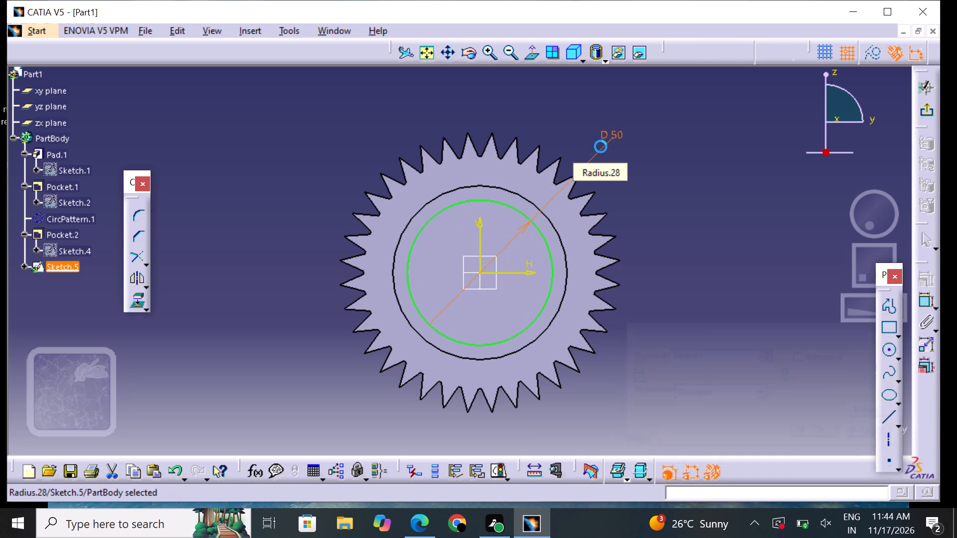
click(702, 233)
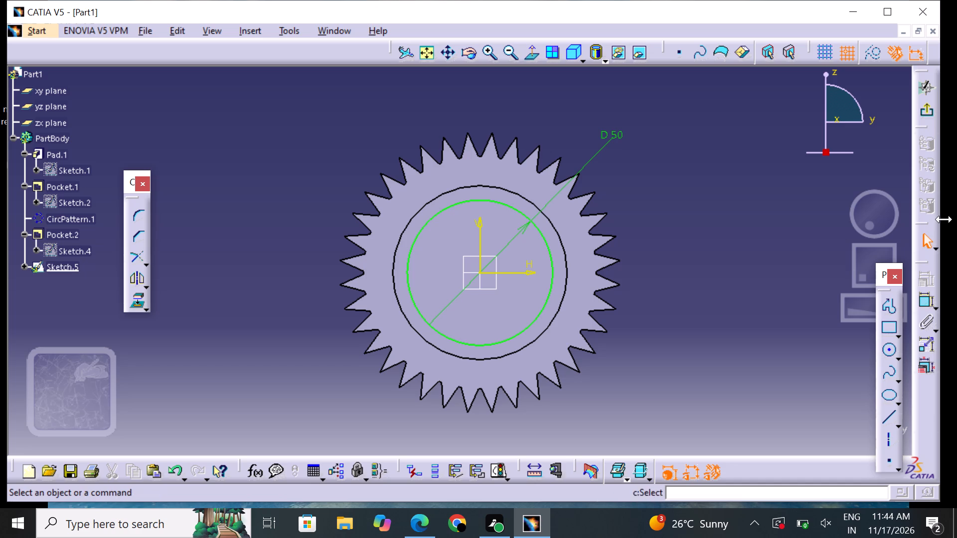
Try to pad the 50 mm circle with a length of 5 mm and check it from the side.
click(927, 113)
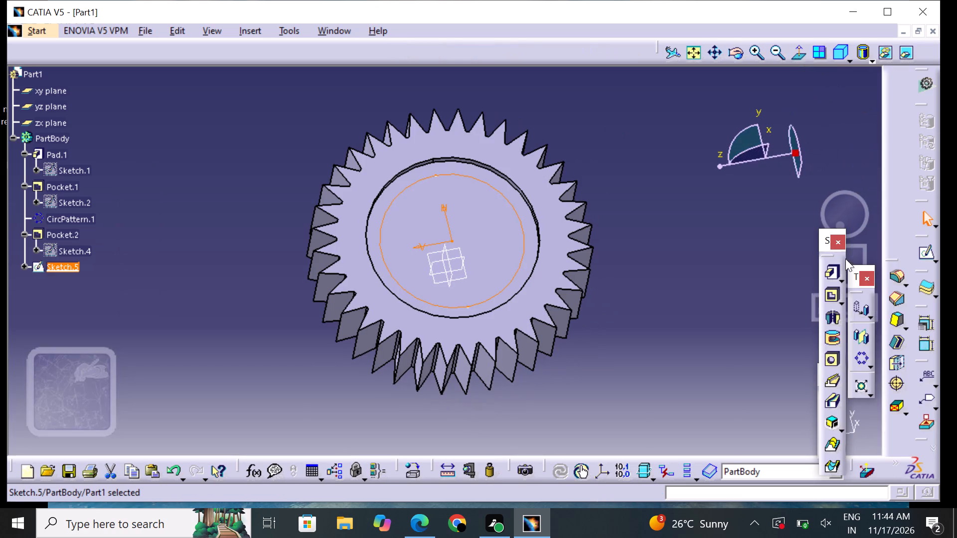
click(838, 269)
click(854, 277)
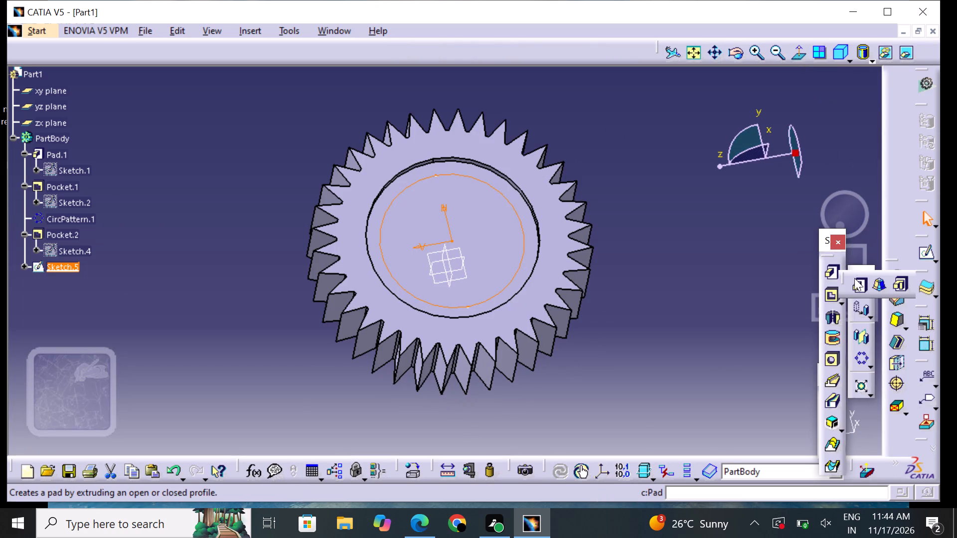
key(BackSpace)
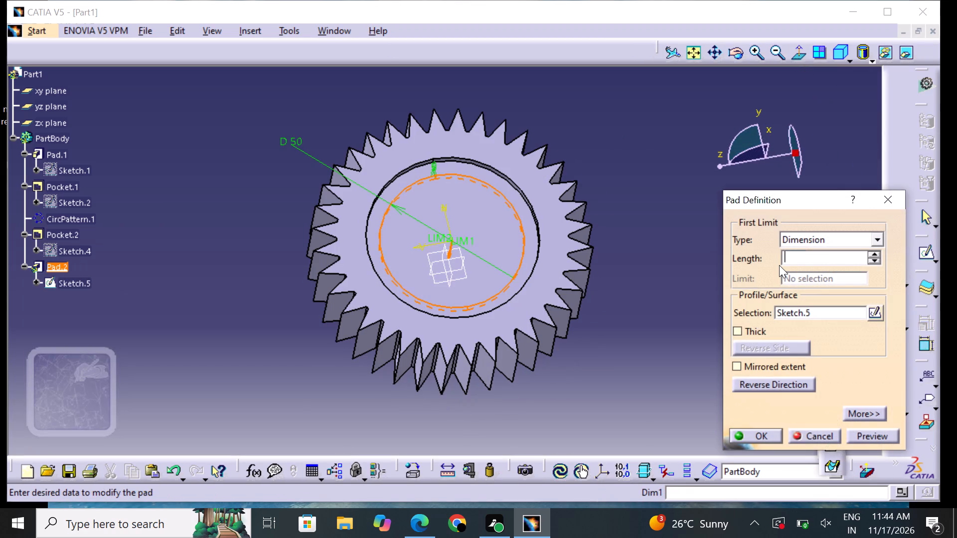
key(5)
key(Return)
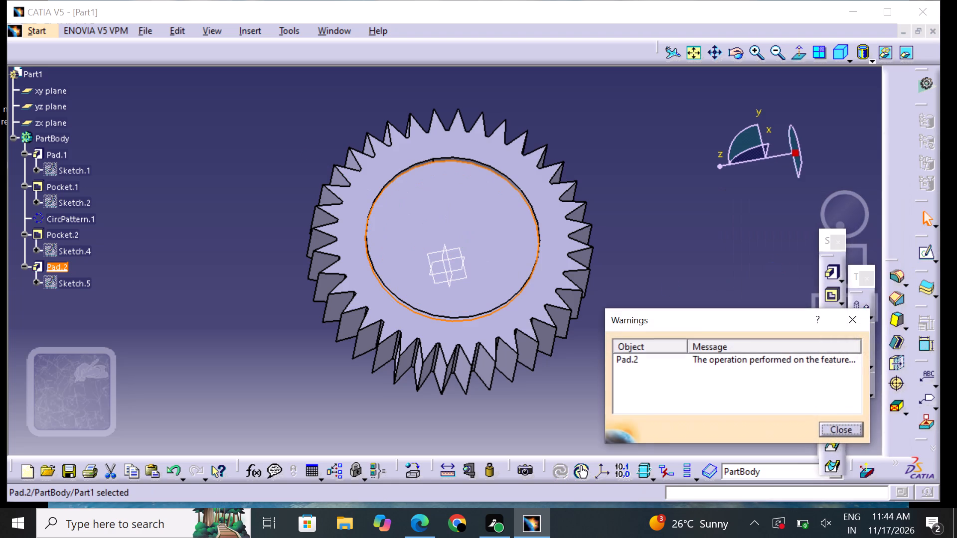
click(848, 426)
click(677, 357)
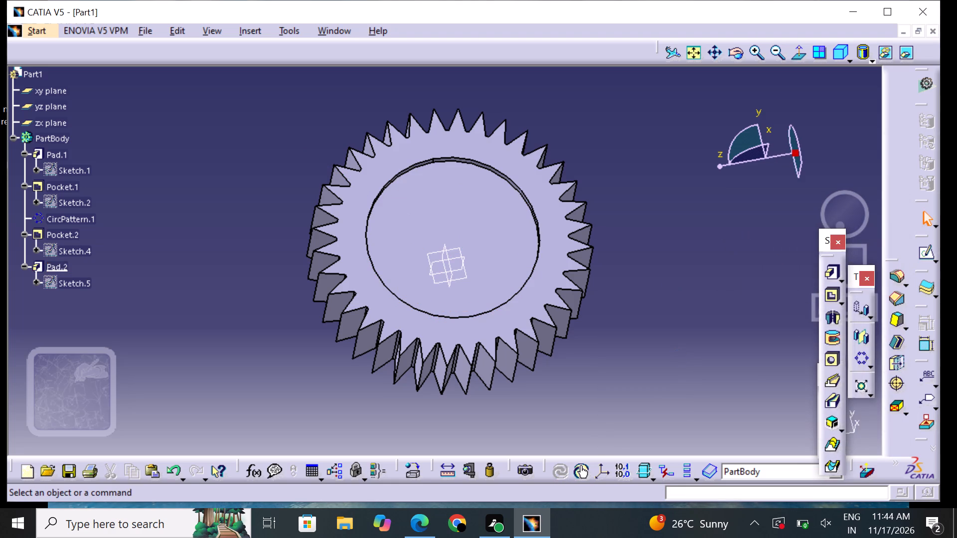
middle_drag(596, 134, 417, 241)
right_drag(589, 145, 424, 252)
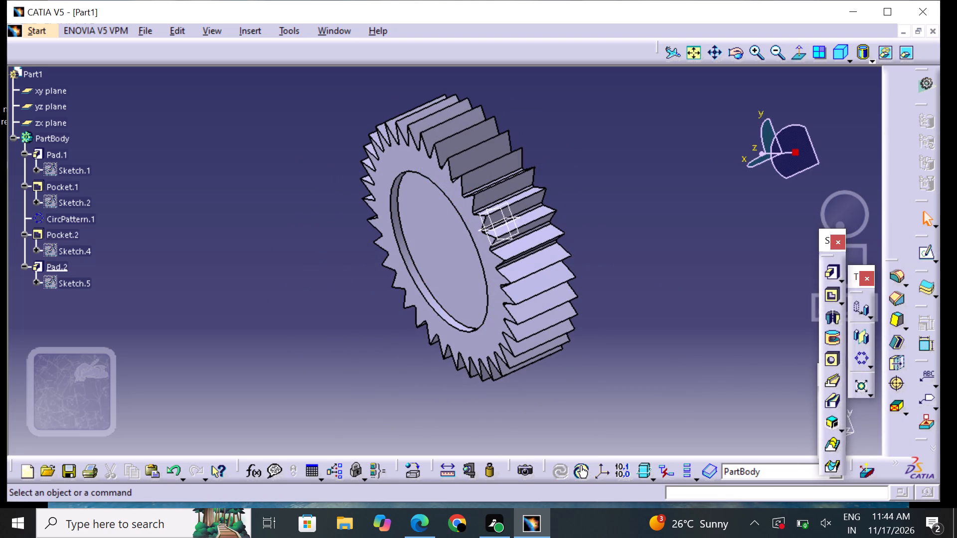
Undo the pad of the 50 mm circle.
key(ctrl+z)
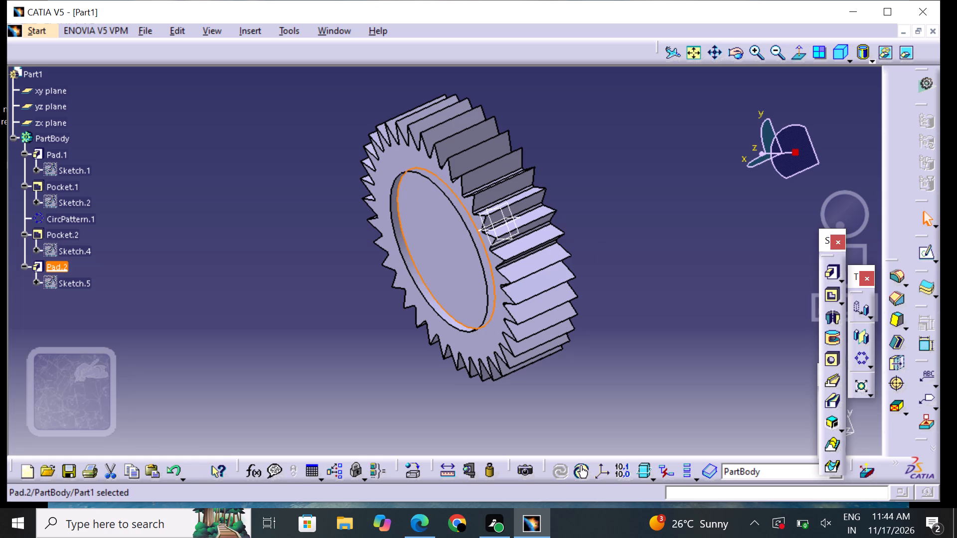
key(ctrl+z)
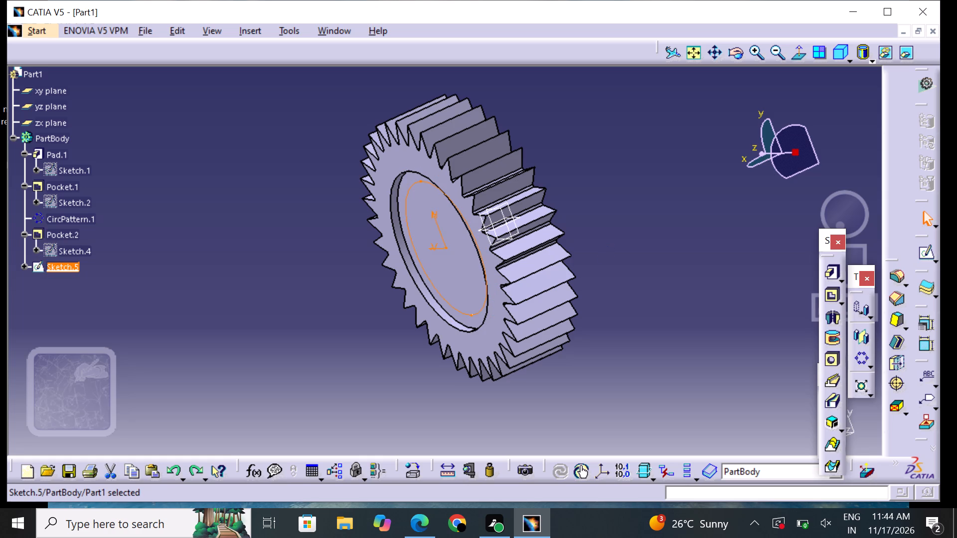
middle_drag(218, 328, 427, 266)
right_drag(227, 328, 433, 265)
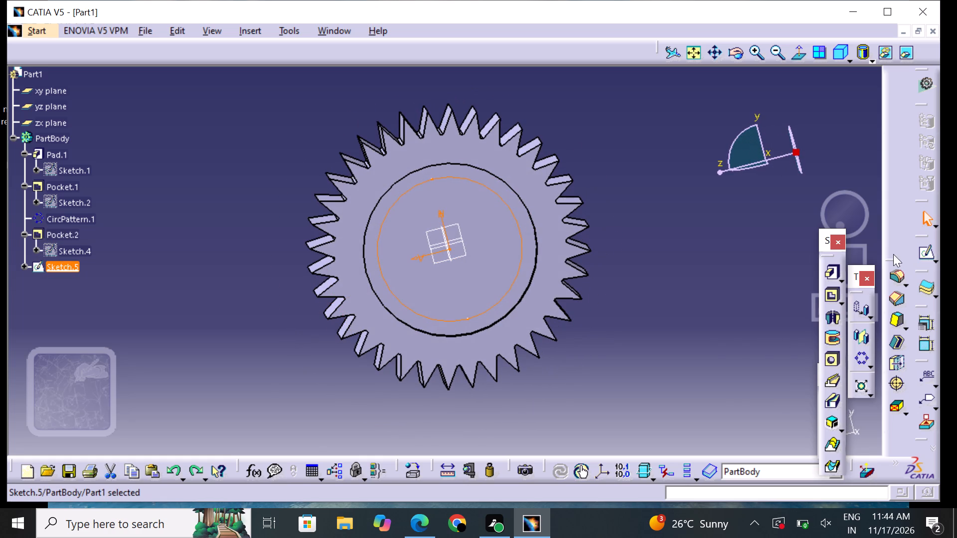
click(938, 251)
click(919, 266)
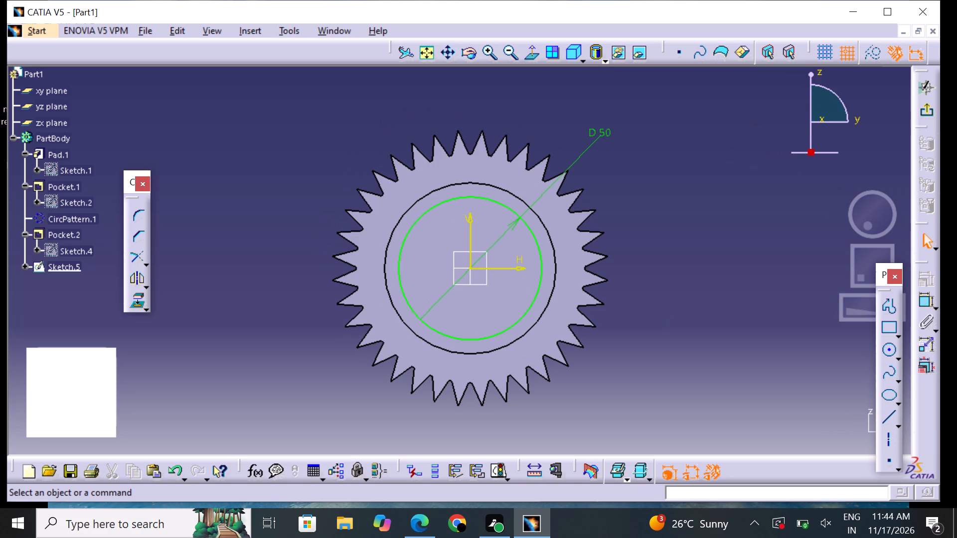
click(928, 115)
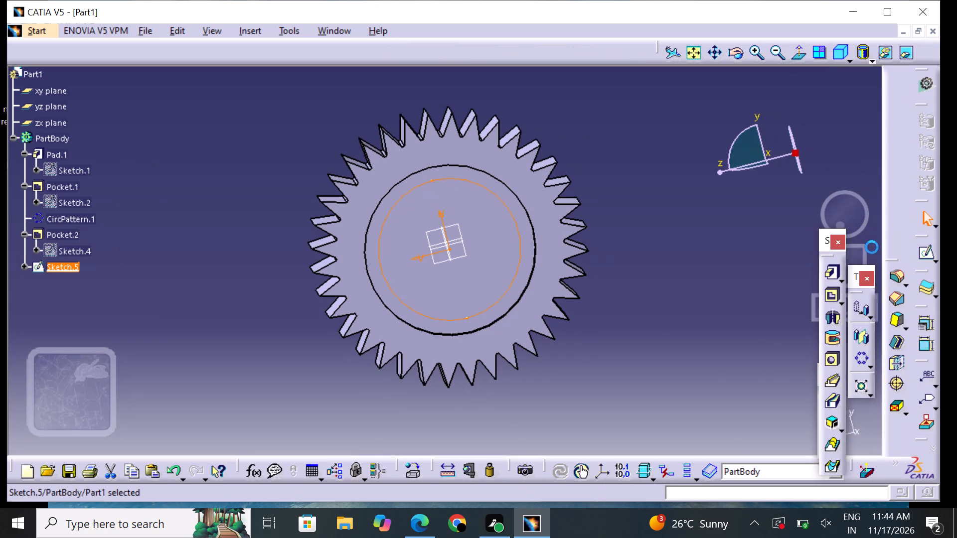
Pad the 50 mm circle on the pocket floor with a length of 5 mm in the reversed direction.
click(828, 268)
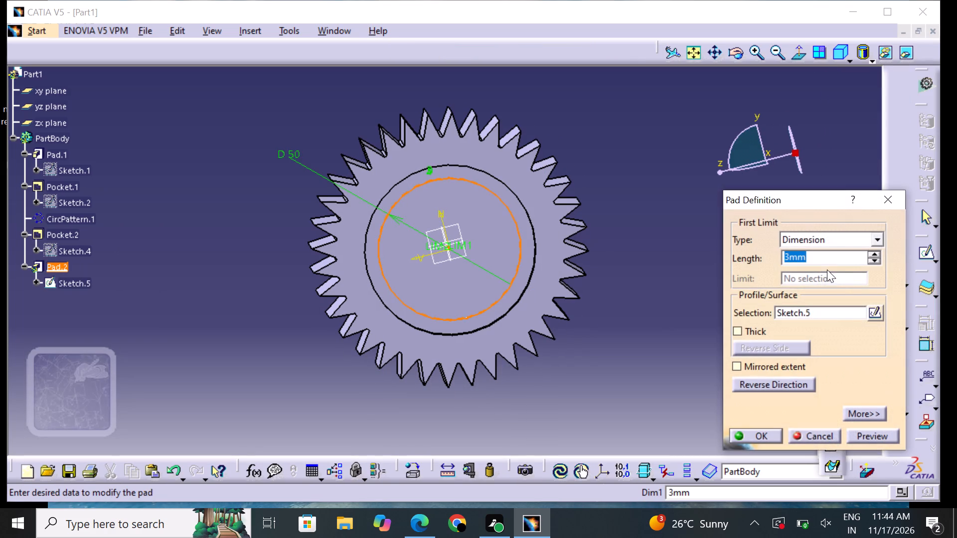
click(777, 386)
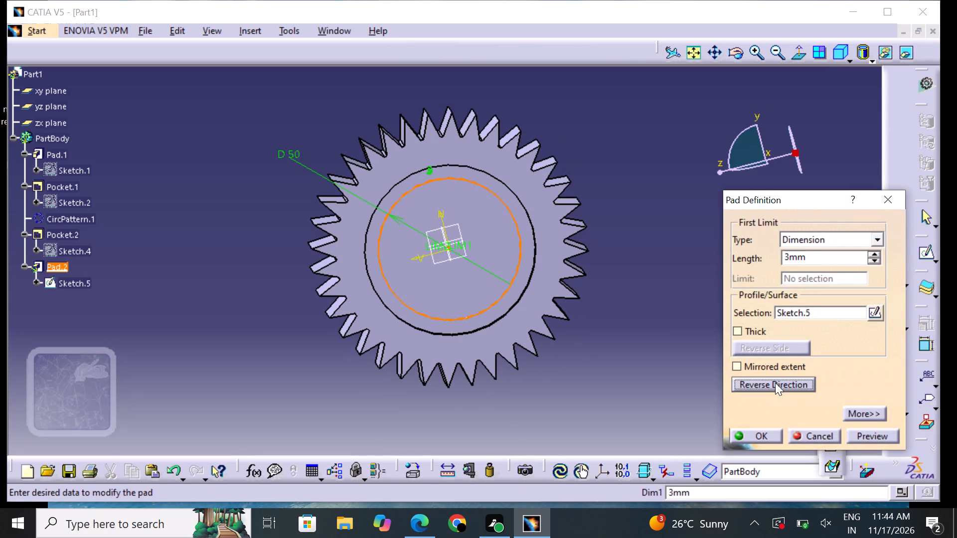
middle_drag(554, 209, 413, 282)
right_drag(554, 211, 412, 282)
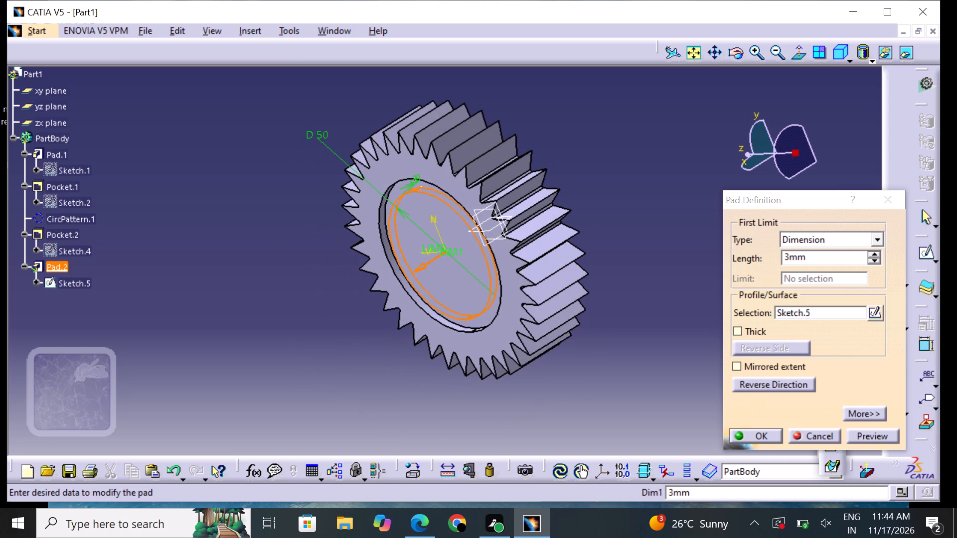
click(808, 259)
key(BackSpace)
key(BackSpace)
key(BackSpace)
key(BackSpace)
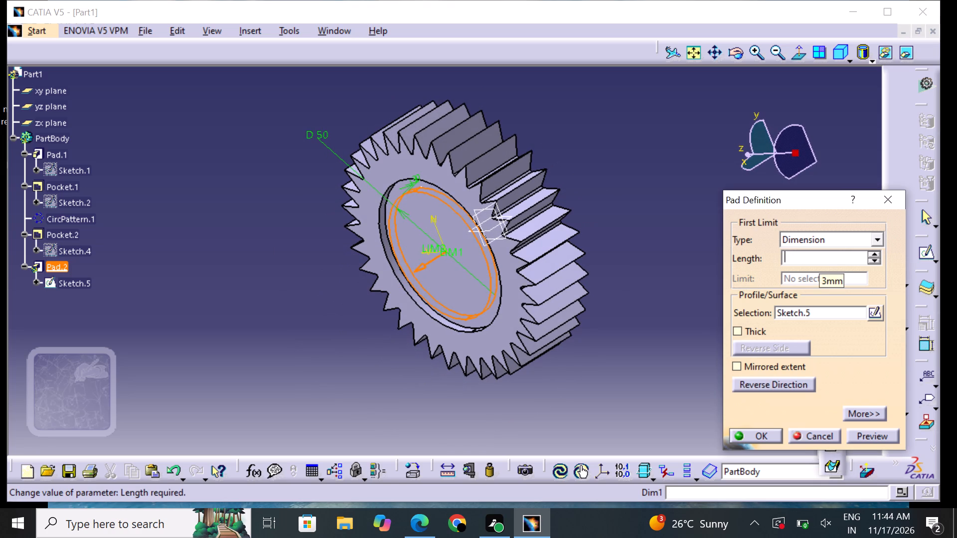
key(5)
click(871, 434)
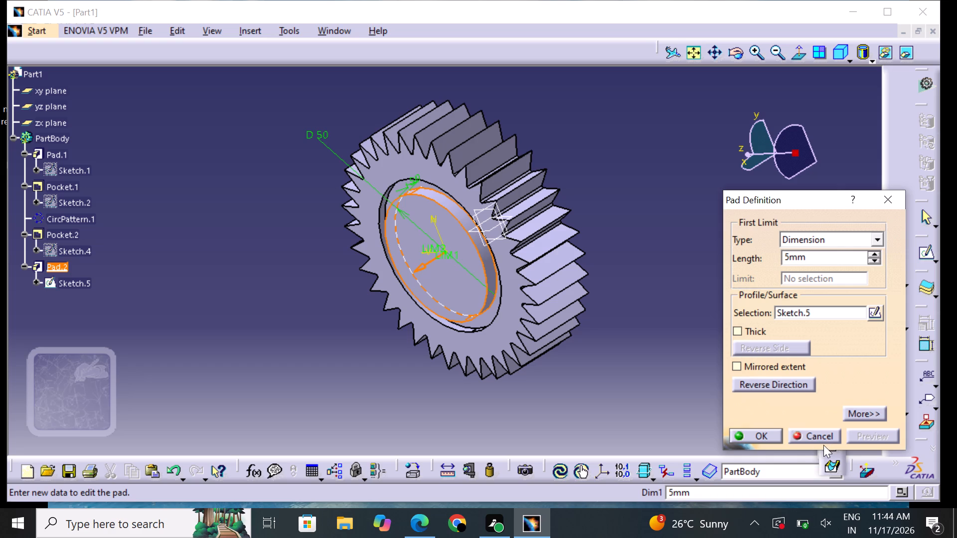
click(777, 439)
click(665, 428)
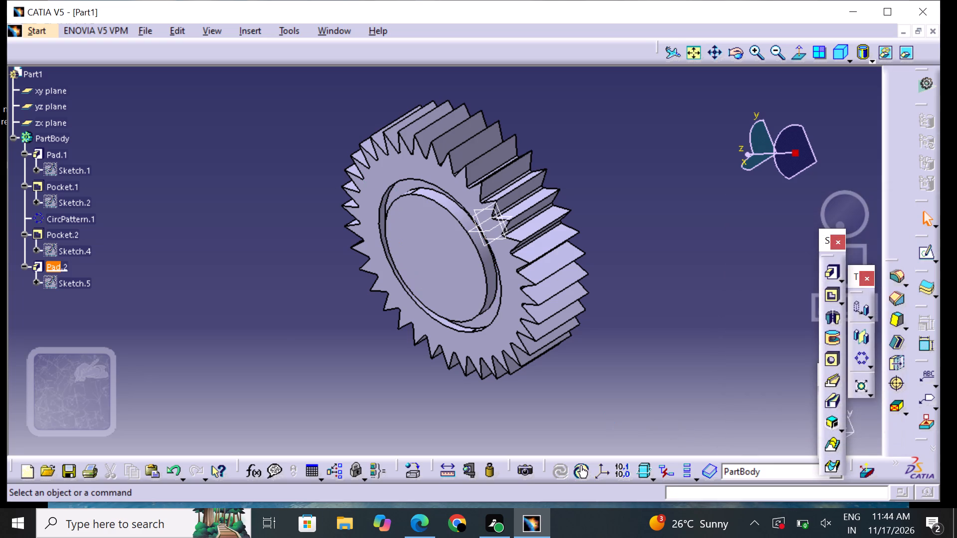
On the top face of the 50 mm boss, sketch a circle about 40 mm in diameter centred on the origin.
middle_drag(386, 403, 644, 206)
right_drag(386, 403, 644, 206)
middle_drag(632, 211, 478, 189)
right_drag(632, 212, 473, 190)
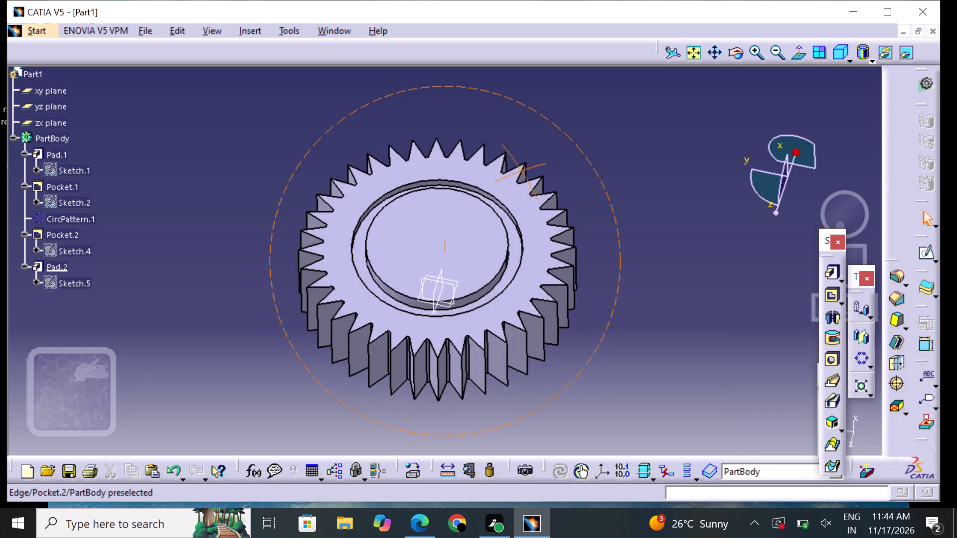
right_drag(473, 190, 438, 210)
click(432, 230)
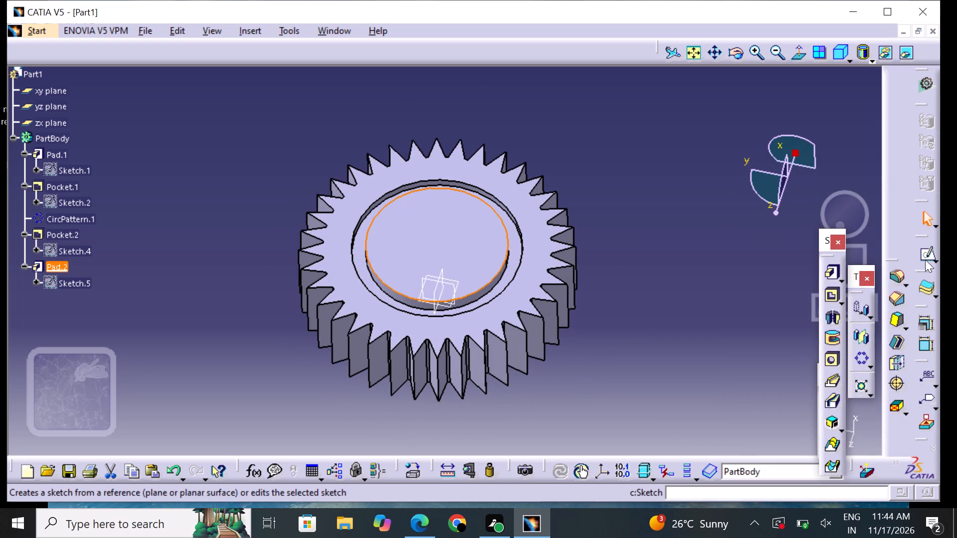
click(923, 253)
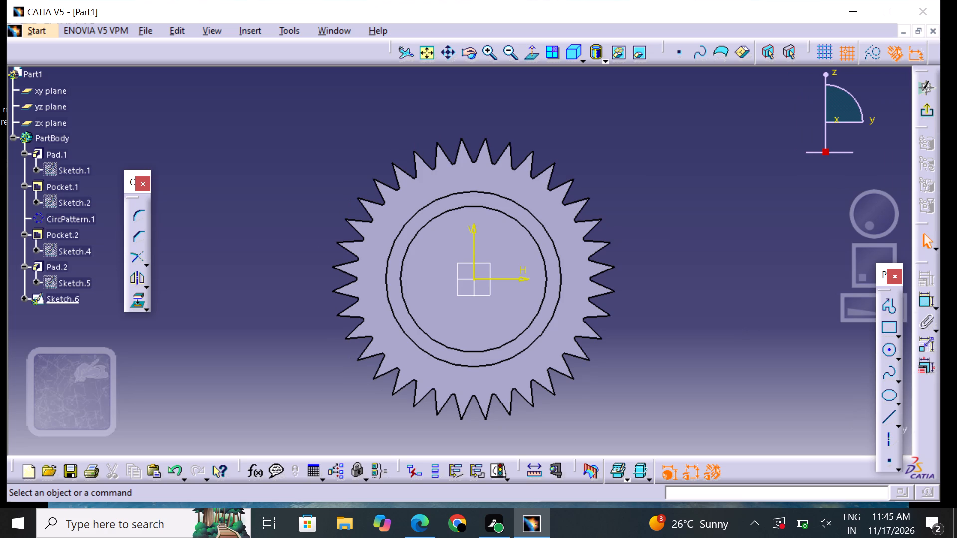
click(879, 350)
click(477, 280)
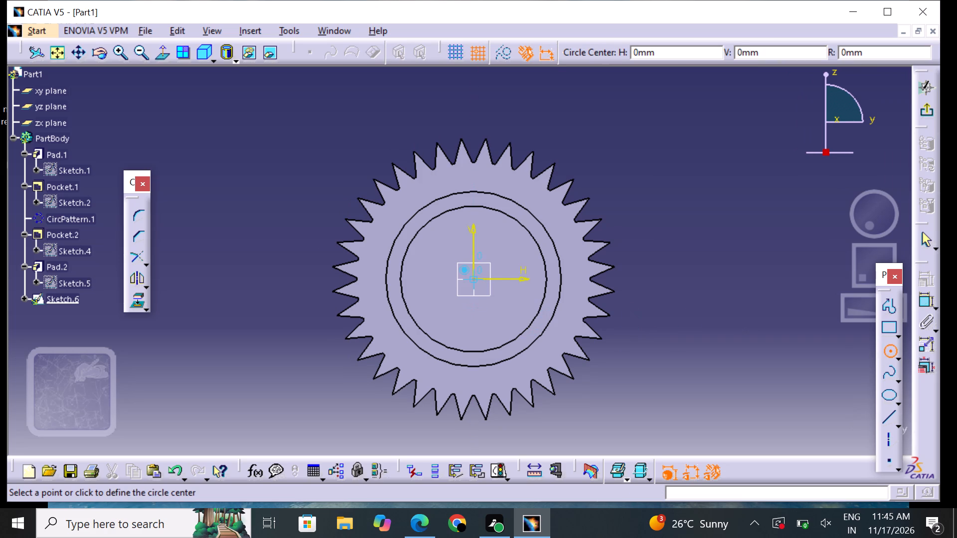
click(478, 324)
click(698, 356)
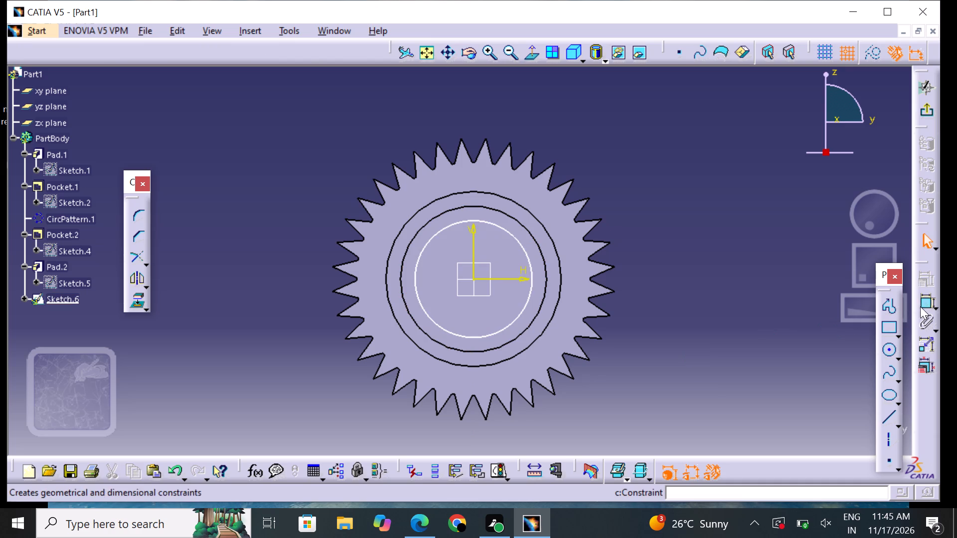
Dimension the new circle's diameter, placing the dimension outside the teeth, and leave the sketch.
click(923, 302)
click(521, 249)
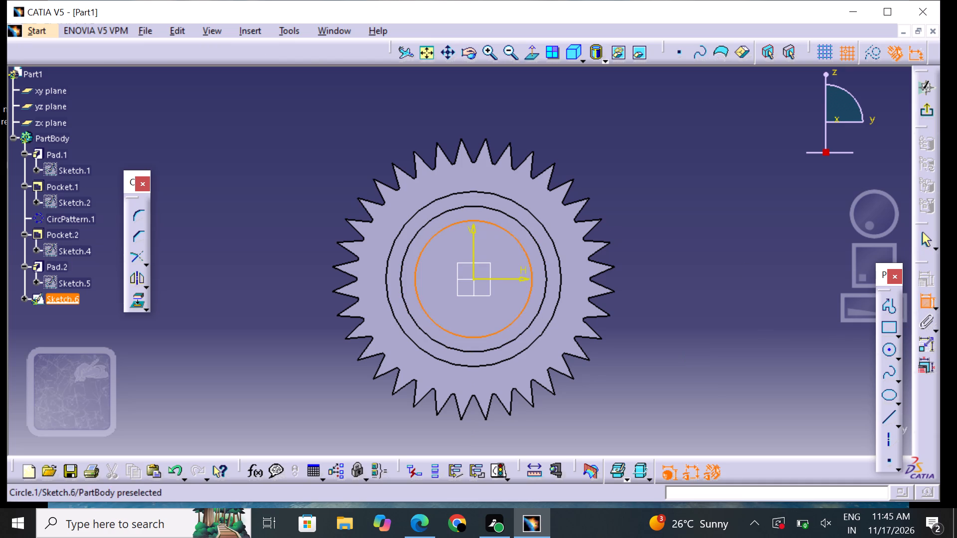
click(612, 165)
click(666, 212)
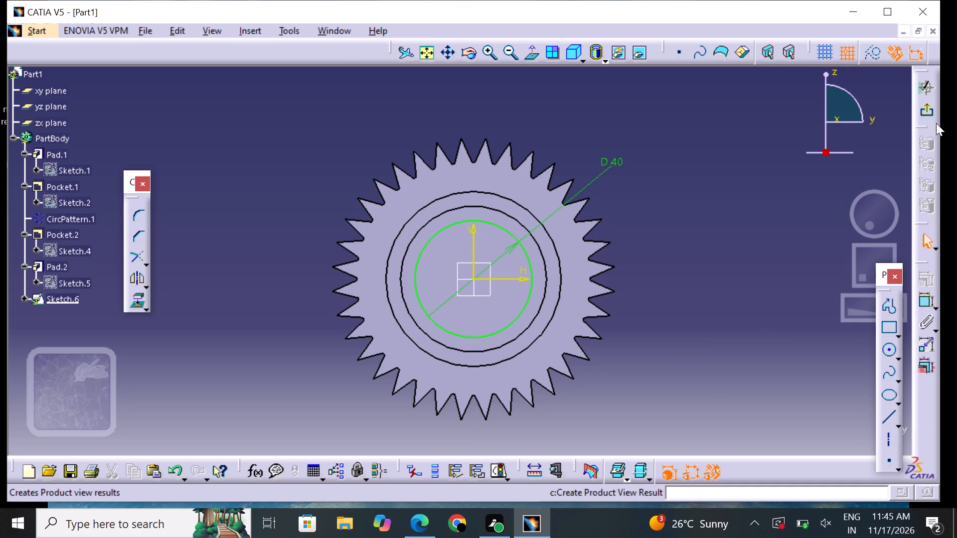
click(931, 113)
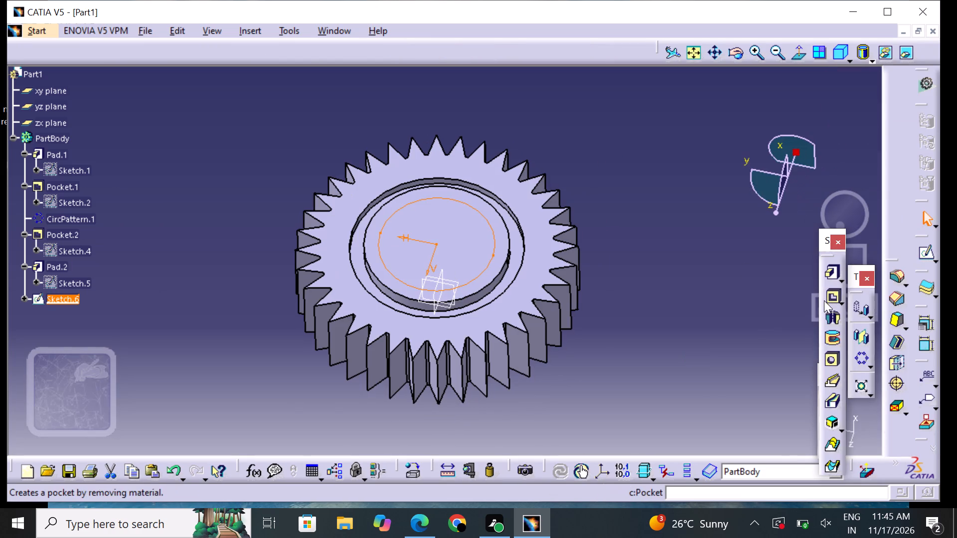
Pad the 40 mm circle with a length of 7 mm.
click(828, 272)
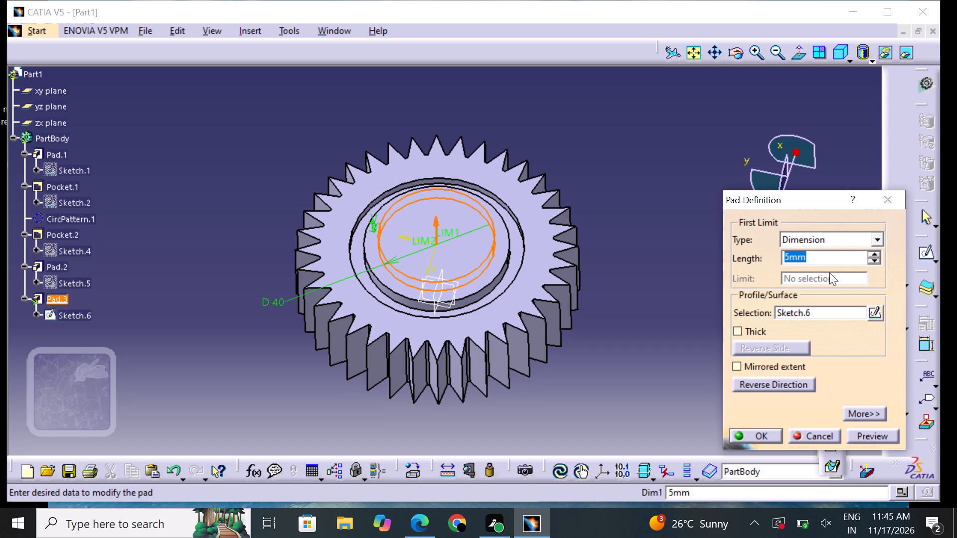
key(BackSpace)
key(7)
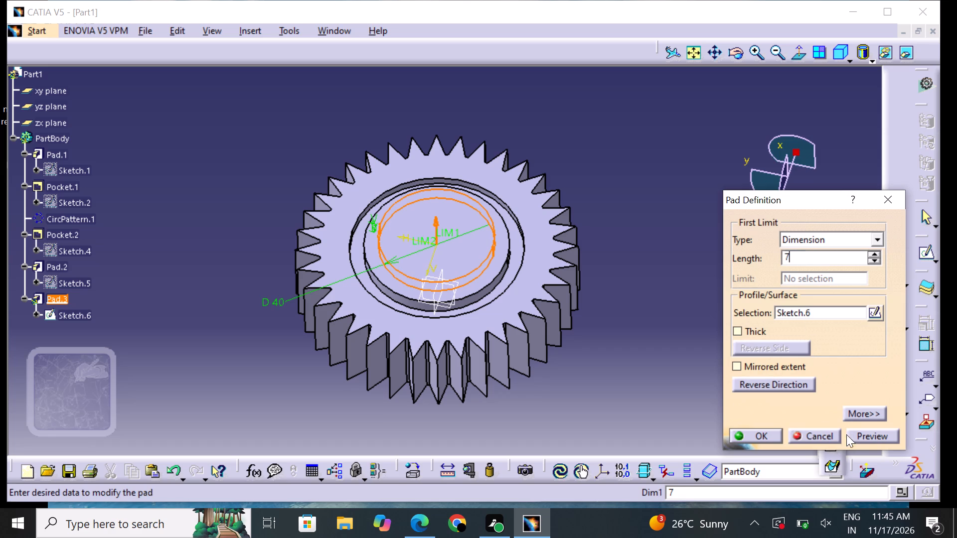
click(855, 433)
click(778, 435)
click(665, 402)
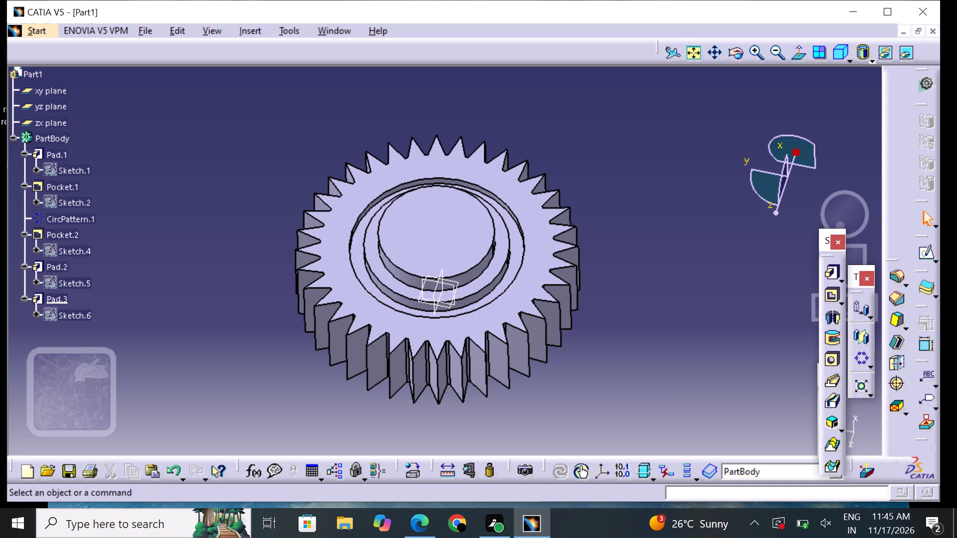
On the top face of the 40 mm boss, sketch a circle of 10 mm radius centred on the origin.
click(427, 249)
click(931, 261)
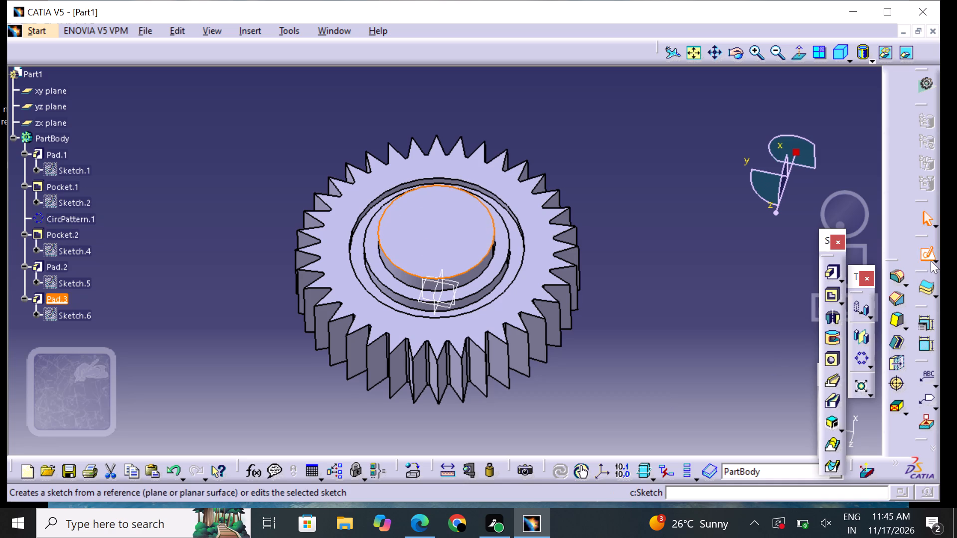
middle_drag(684, 334, 688, 325)
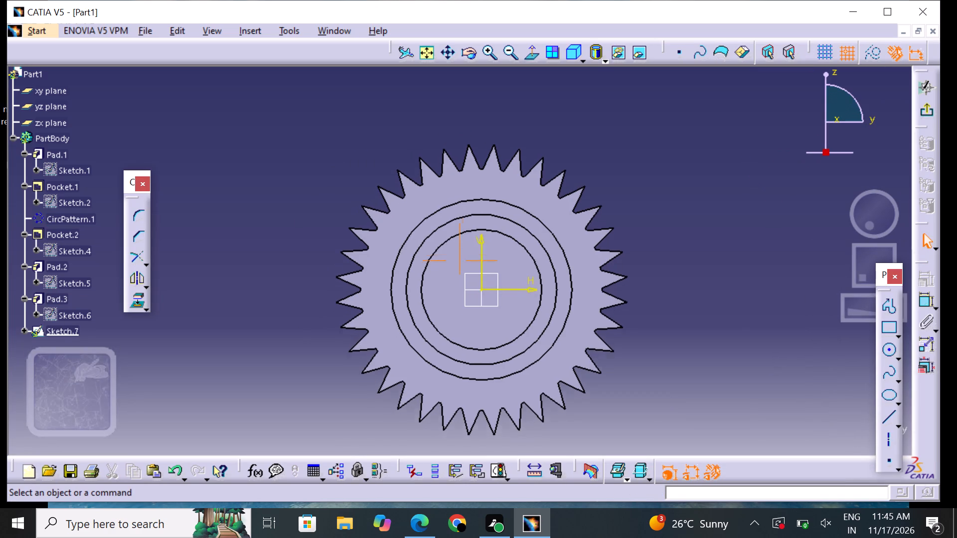
middle_drag(688, 325, 691, 302)
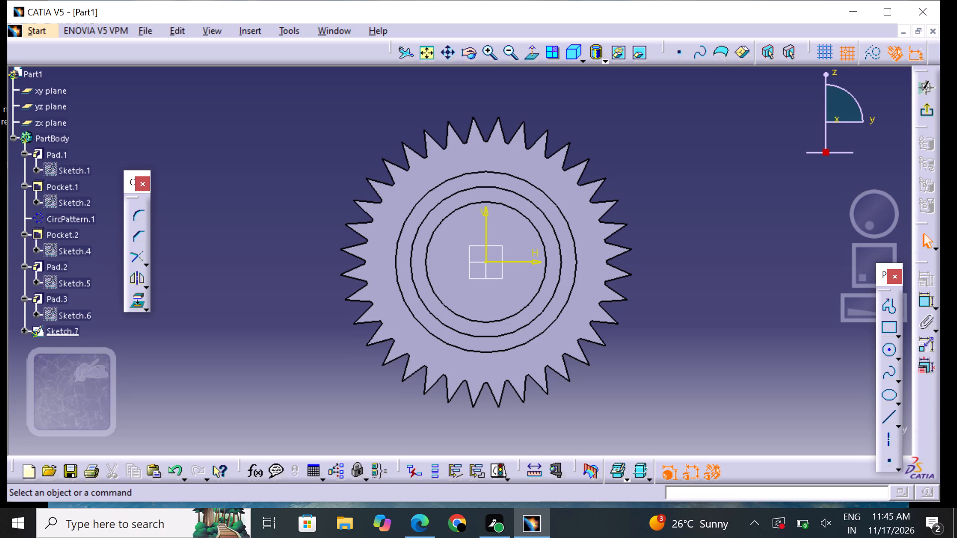
click(886, 352)
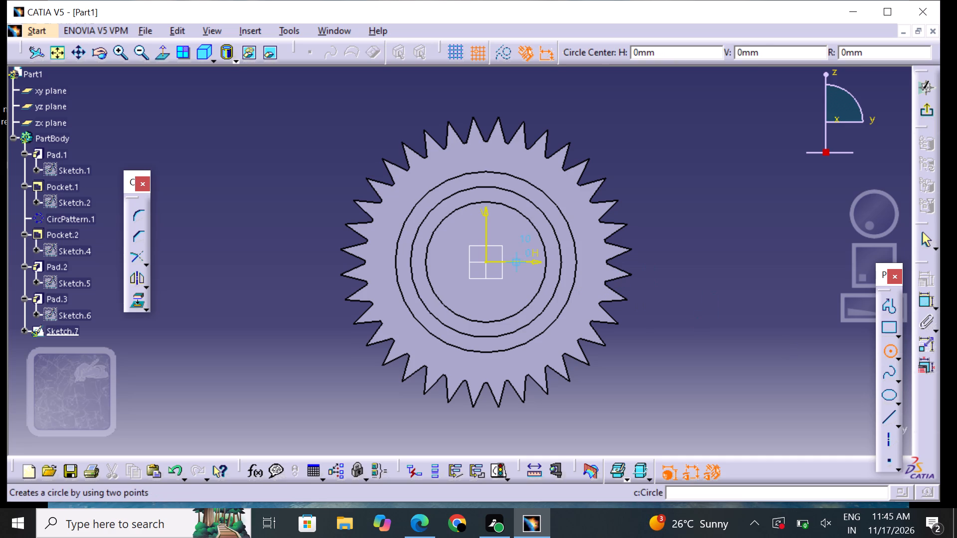
drag(495, 267, 495, 283)
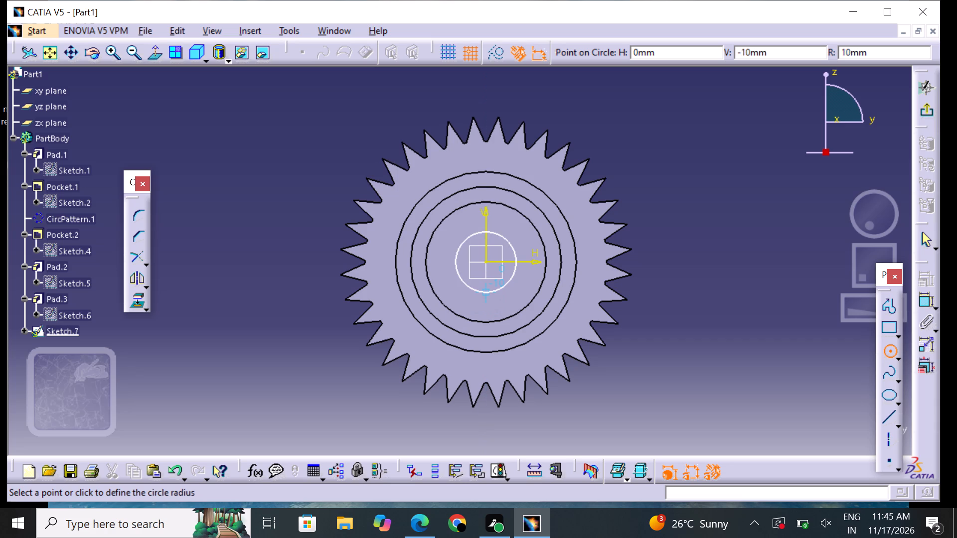
click(499, 284)
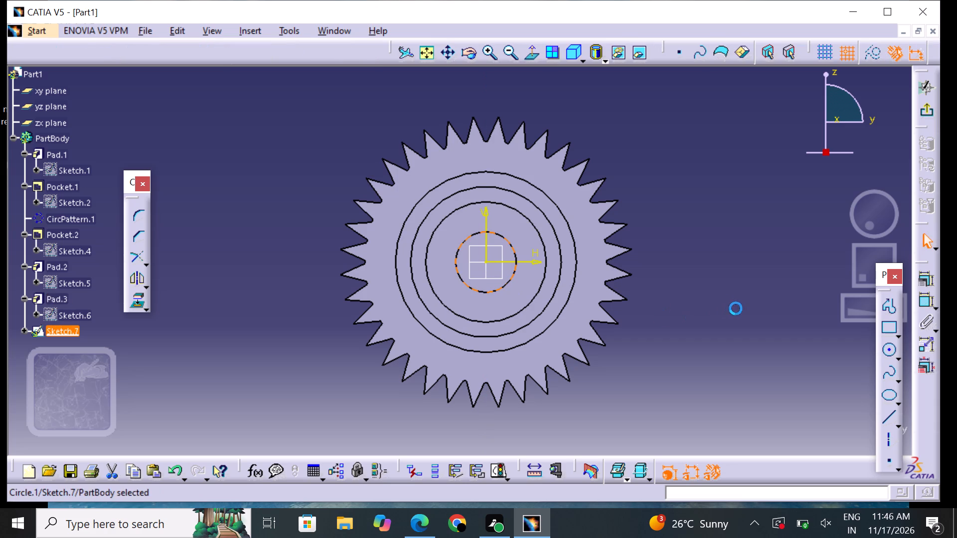
click(746, 312)
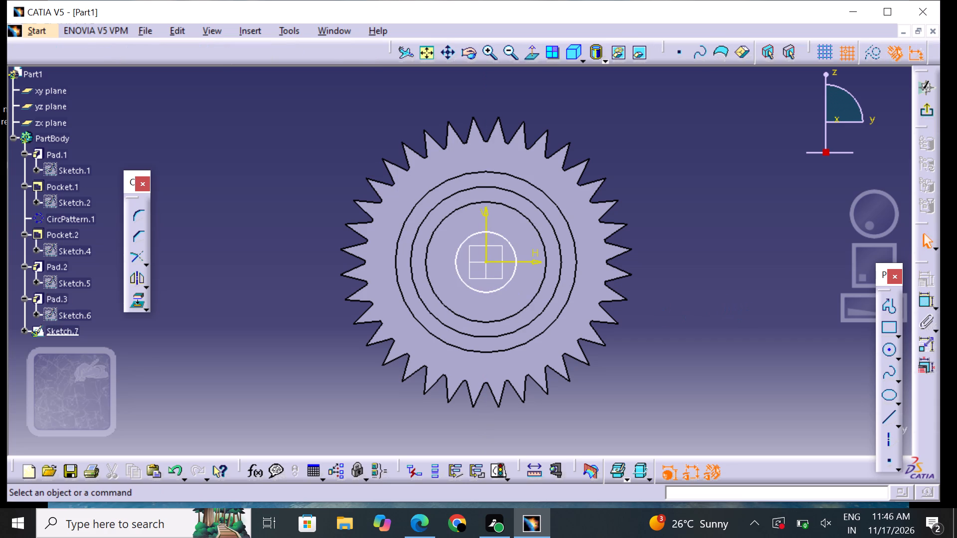
Dimension the new circle's diameter outside the teeth, set it to 30 mm and leave the sketch.
click(929, 305)
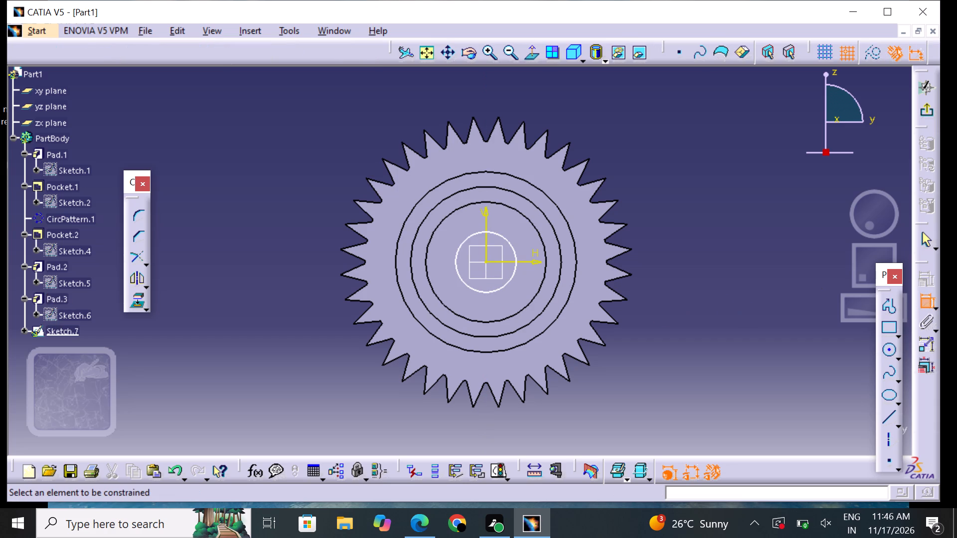
click(510, 244)
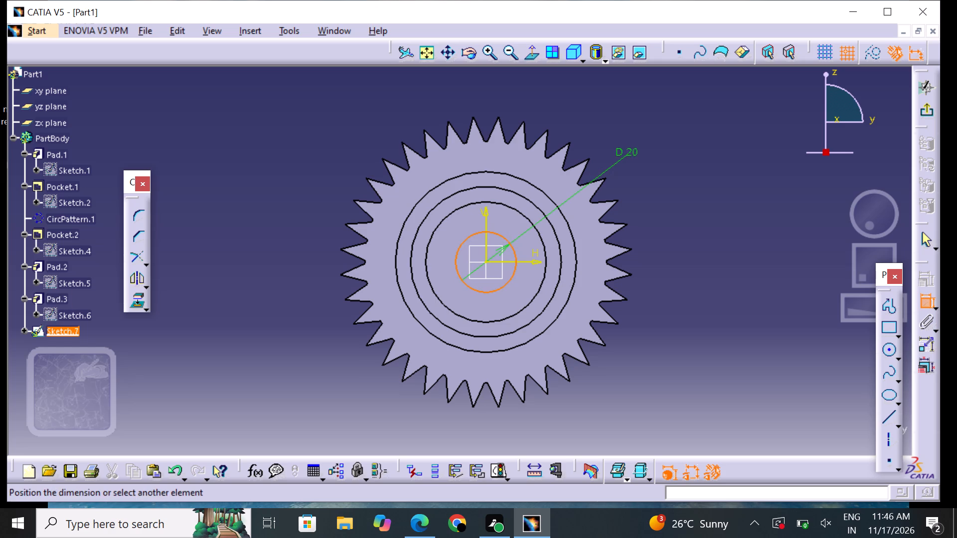
click(630, 151)
double_click(630, 149)
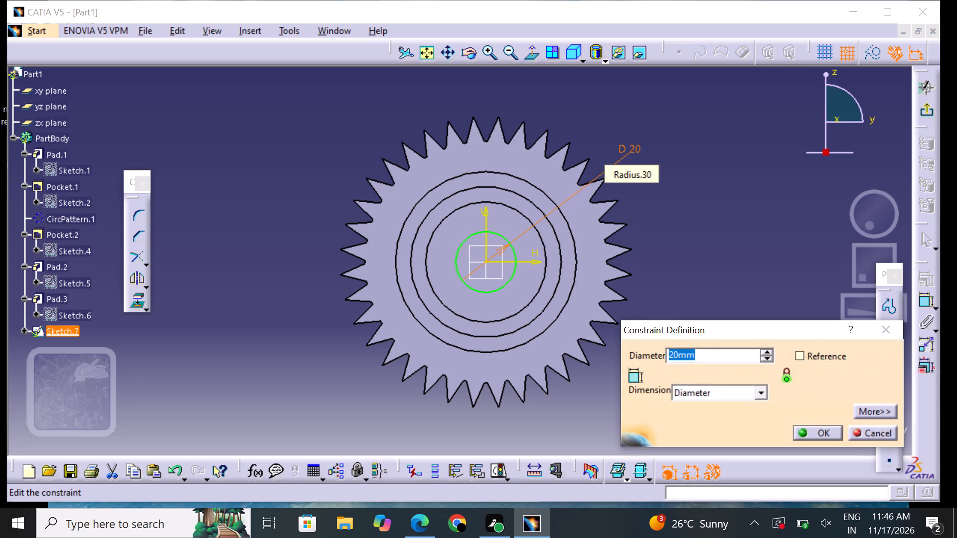
key(BackSpace)
text(30)
key(Return)
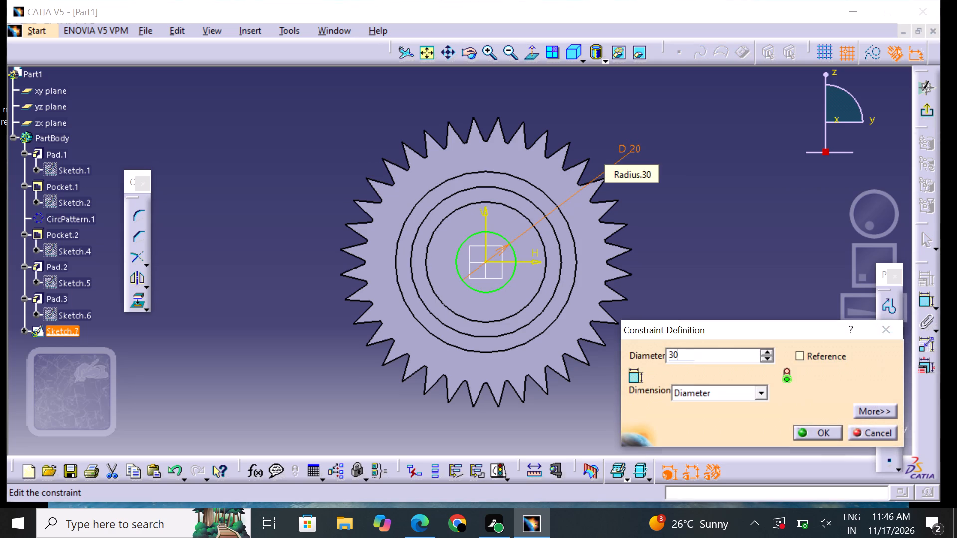
click(669, 268)
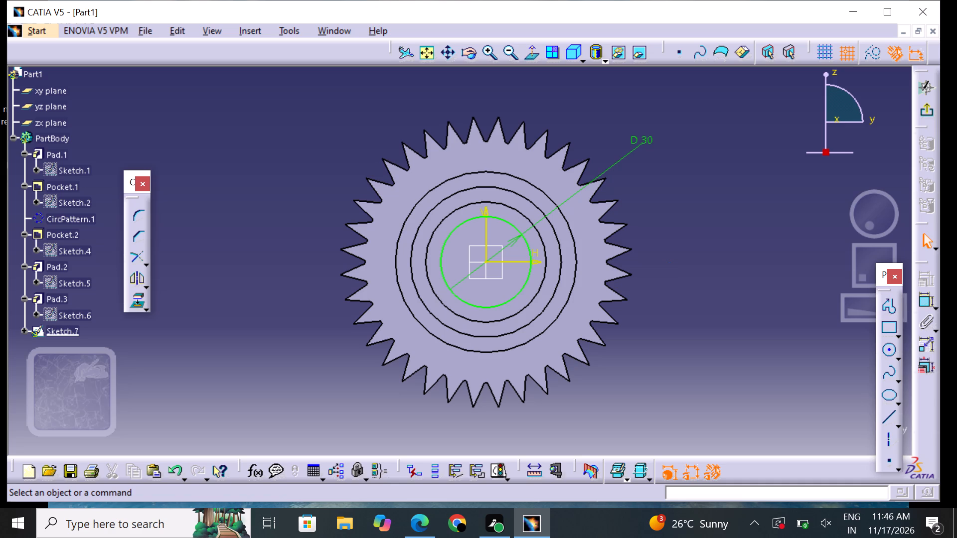
click(929, 113)
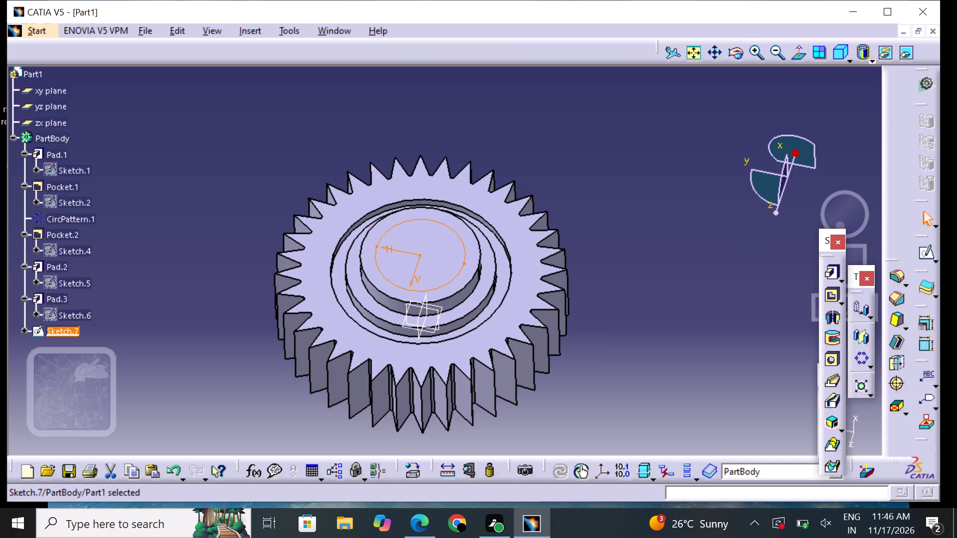
click(927, 247)
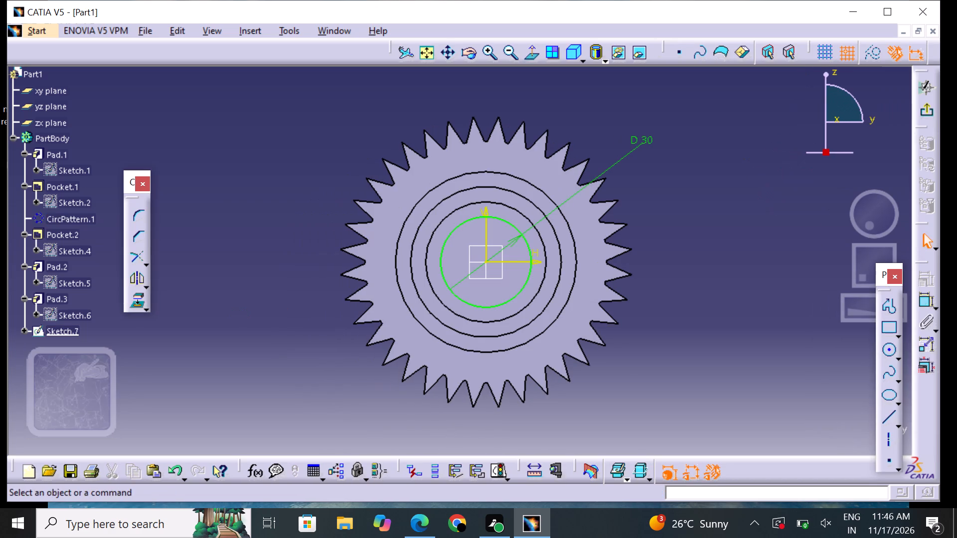
click(927, 111)
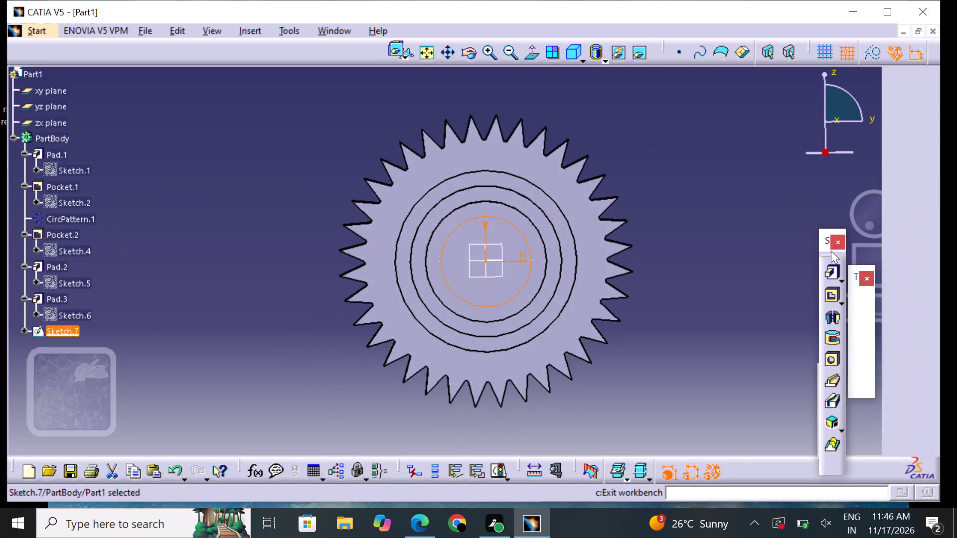
Pad the 30 mm circle with a length of 25 mm.
click(830, 269)
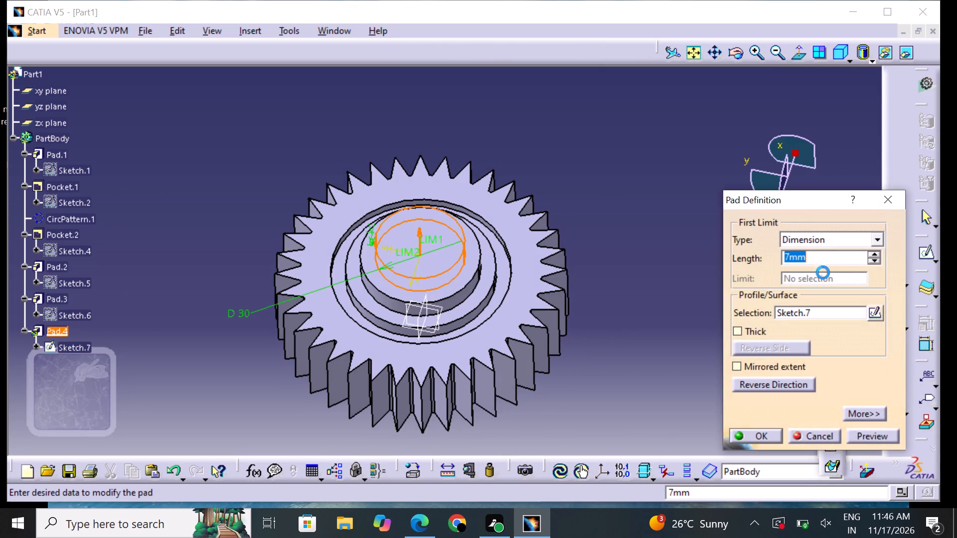
key(BackSpace)
text(25)
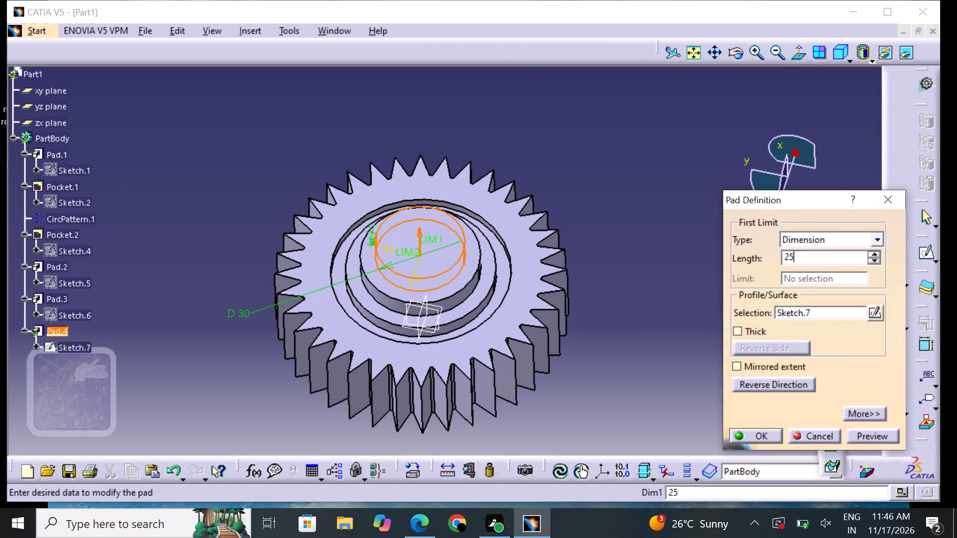
key(Return)
click(669, 307)
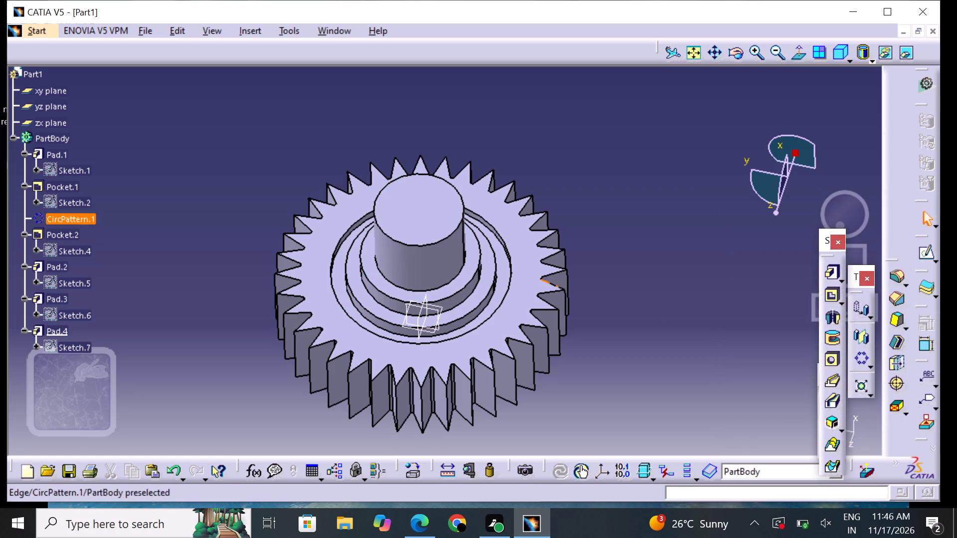
On the top face of the 30 mm boss, sketch a circle of 10 mm radius centred on the origin.
click(439, 211)
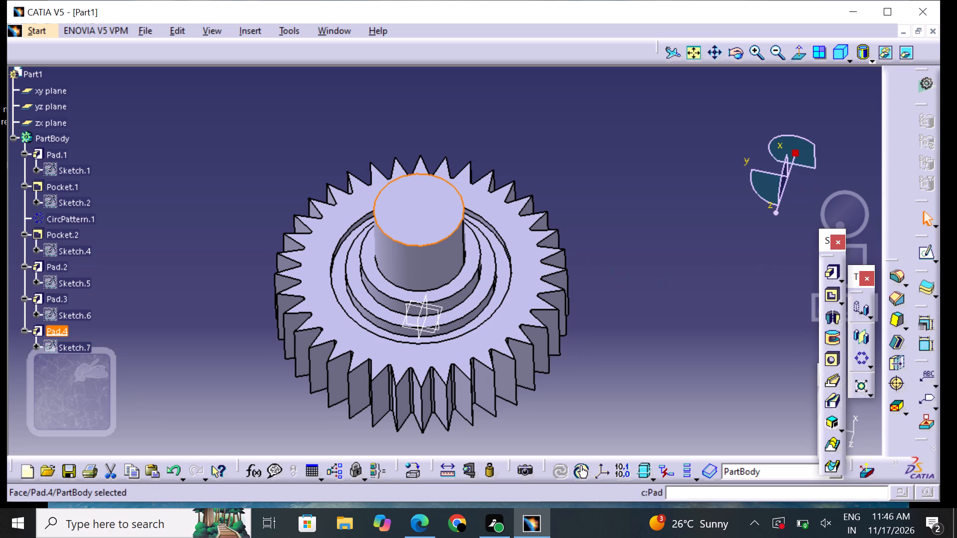
drag(935, 246, 930, 246)
click(919, 257)
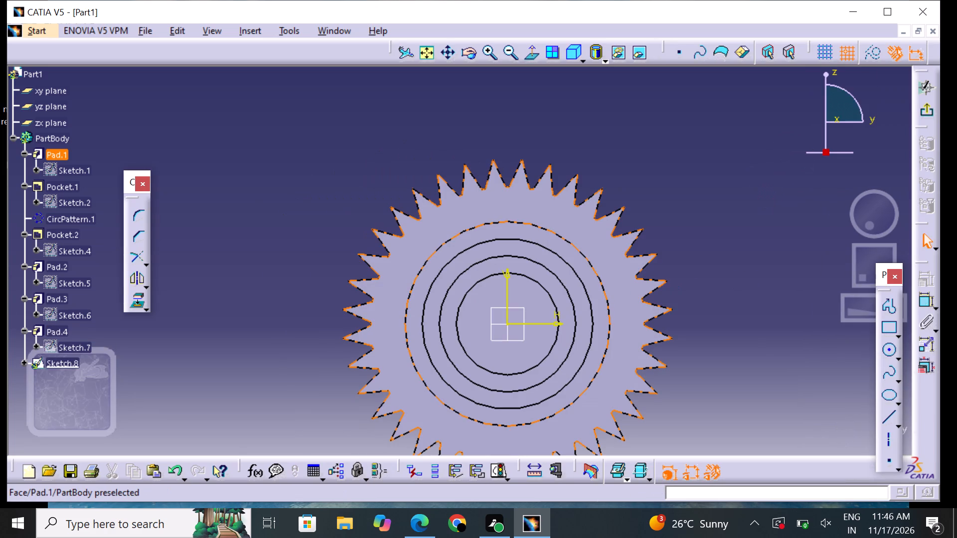
middle_drag(631, 356, 609, 313)
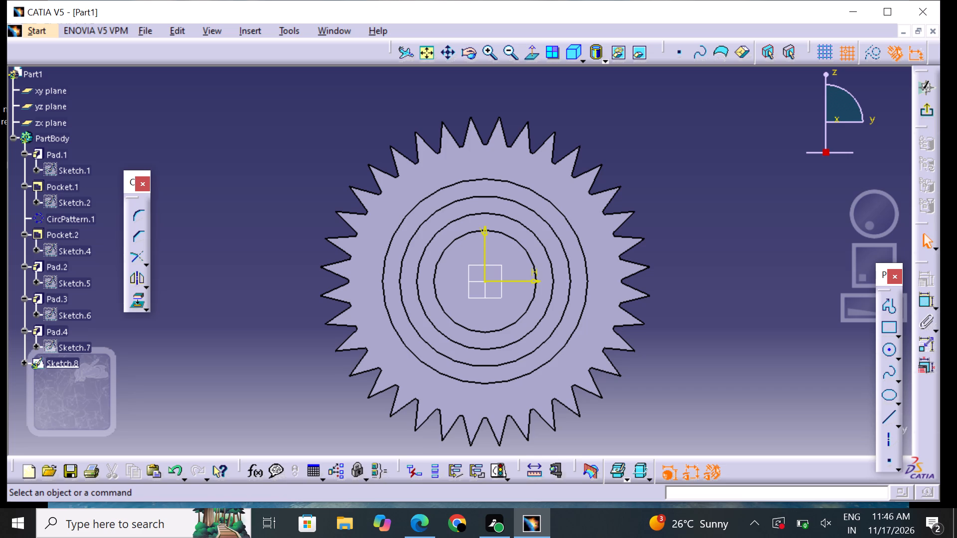
middle_drag(692, 355, 693, 347)
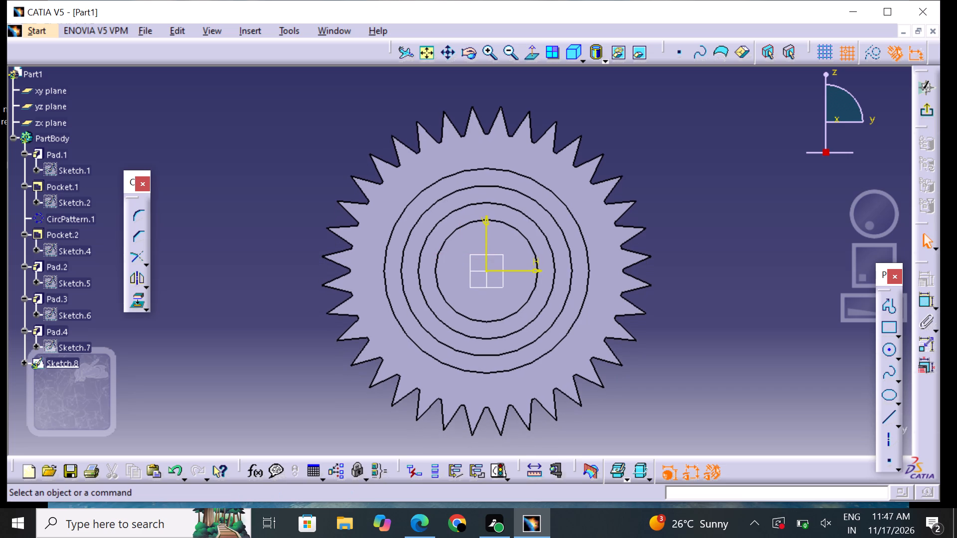
click(889, 354)
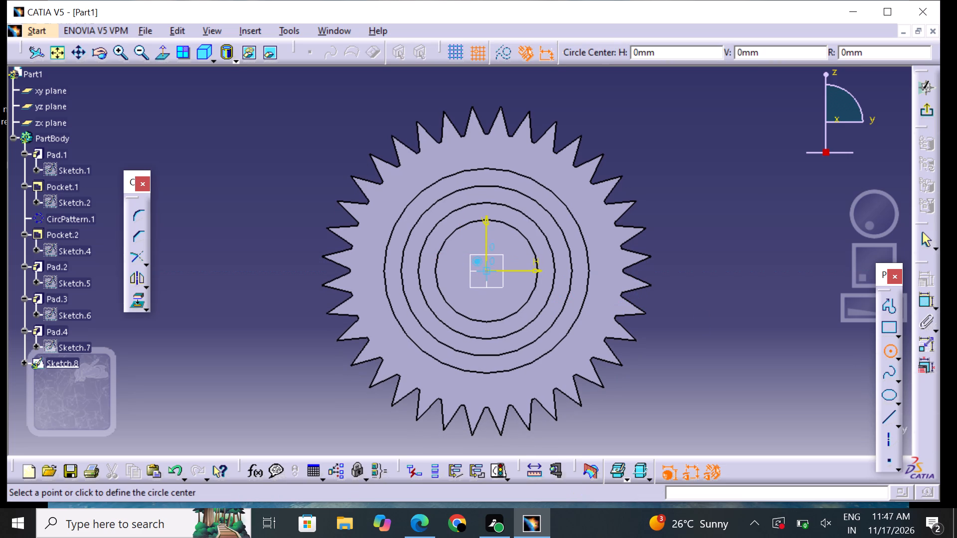
click(490, 267)
click(505, 282)
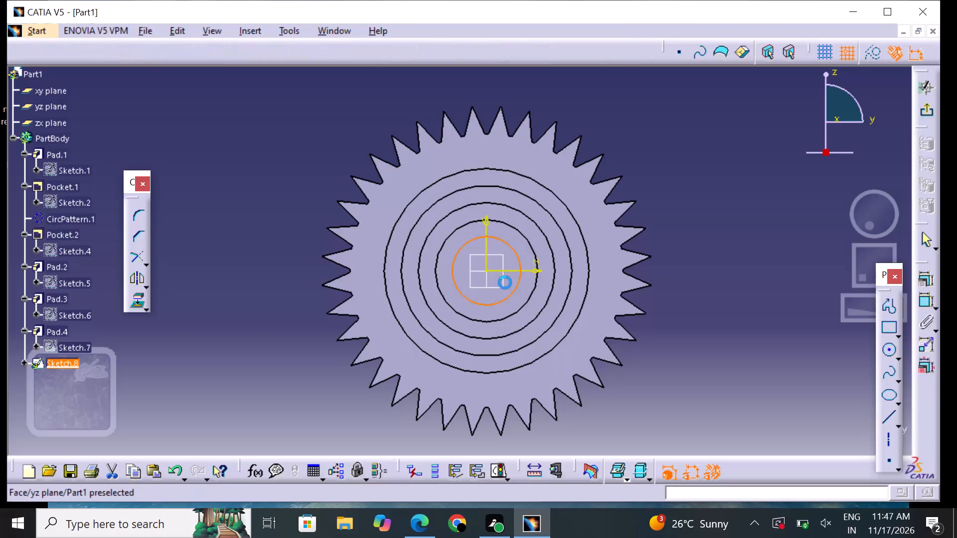
click(724, 330)
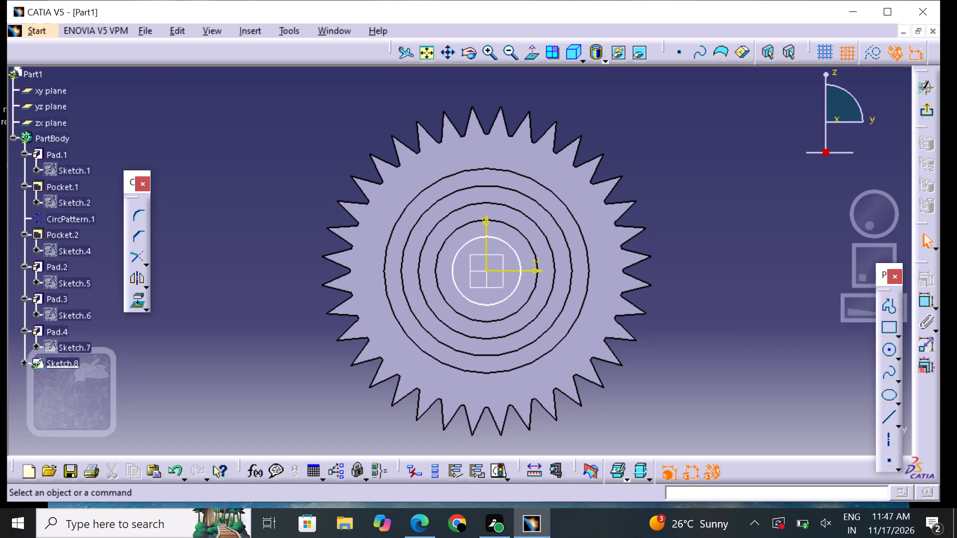
middle_drag(720, 357, 720, 356)
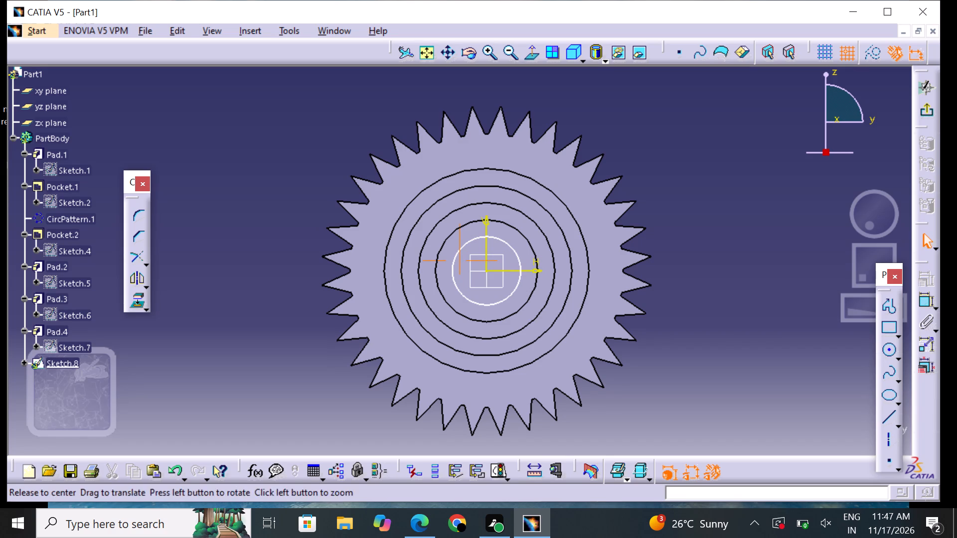
middle_drag(720, 356, 706, 344)
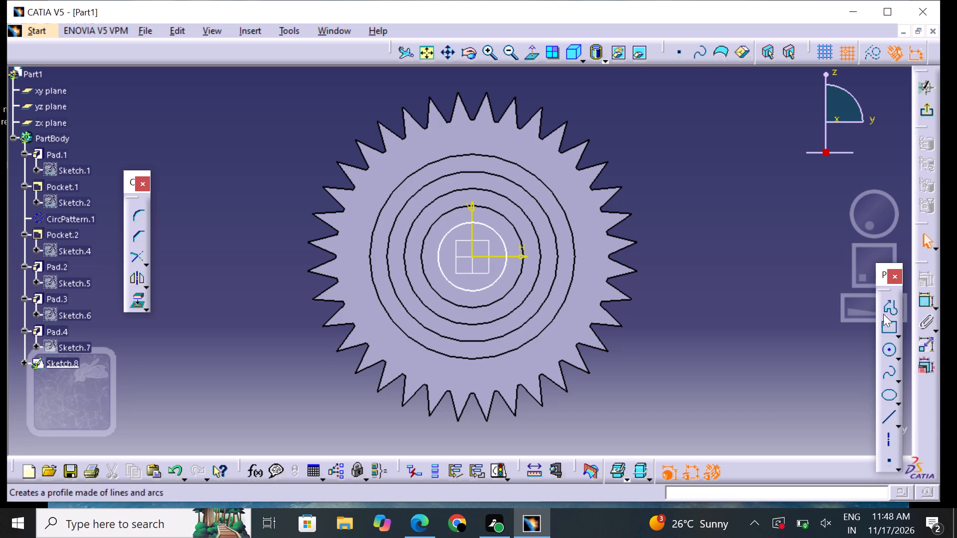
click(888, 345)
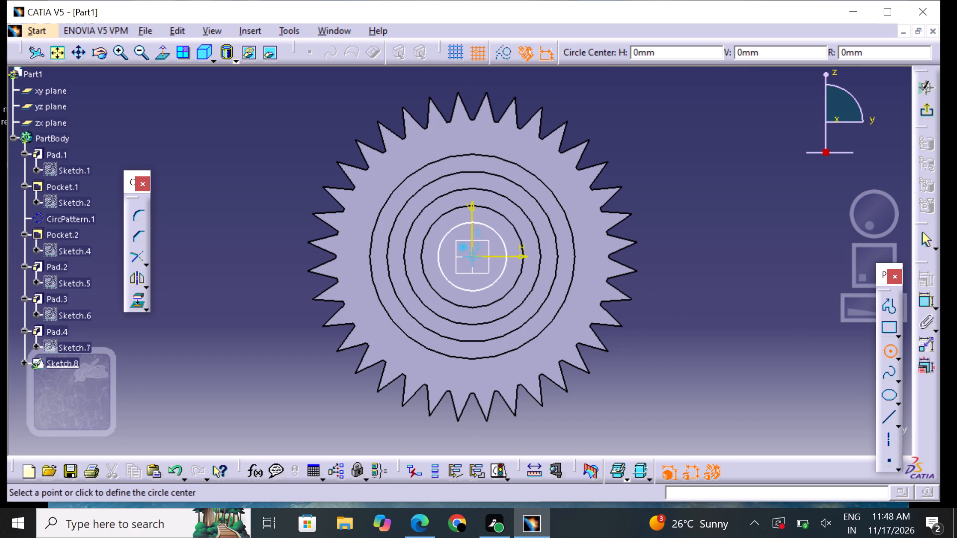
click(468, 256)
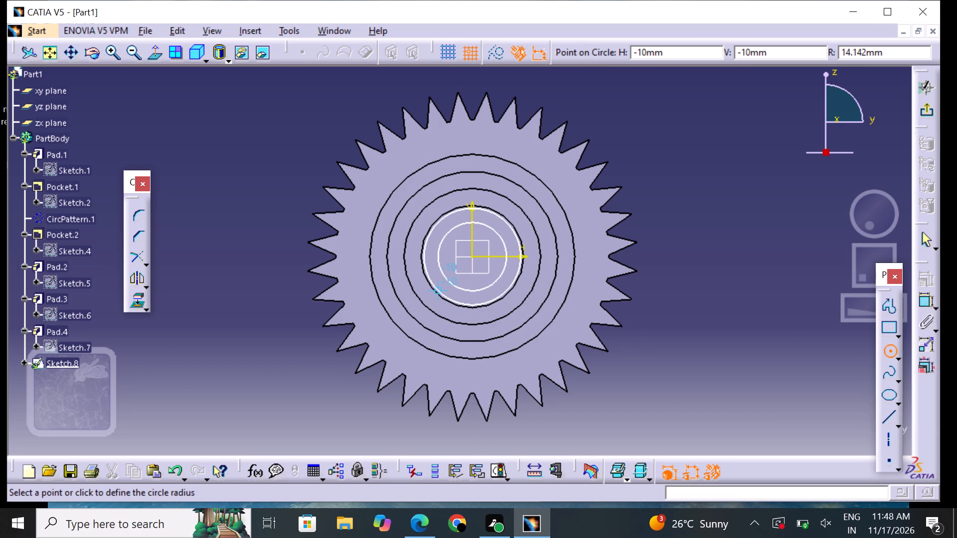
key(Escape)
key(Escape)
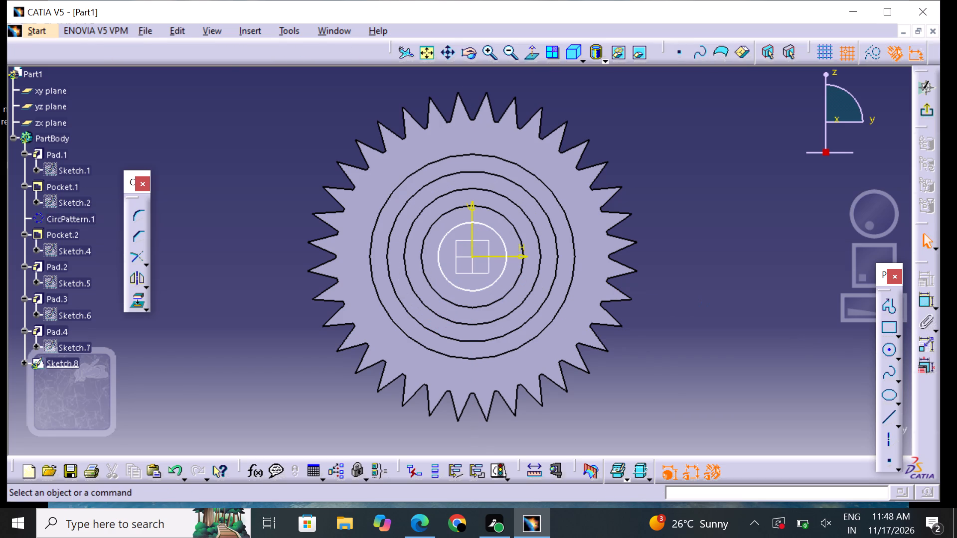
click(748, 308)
Dimension the new circle's diameter outside the teeth, set it to 45 mm and leave the sketch.
click(918, 297)
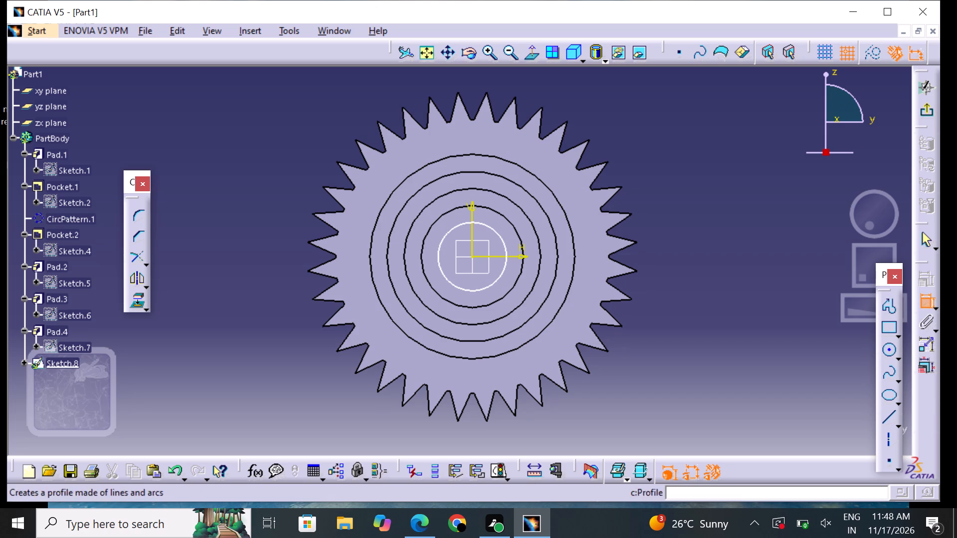
click(502, 274)
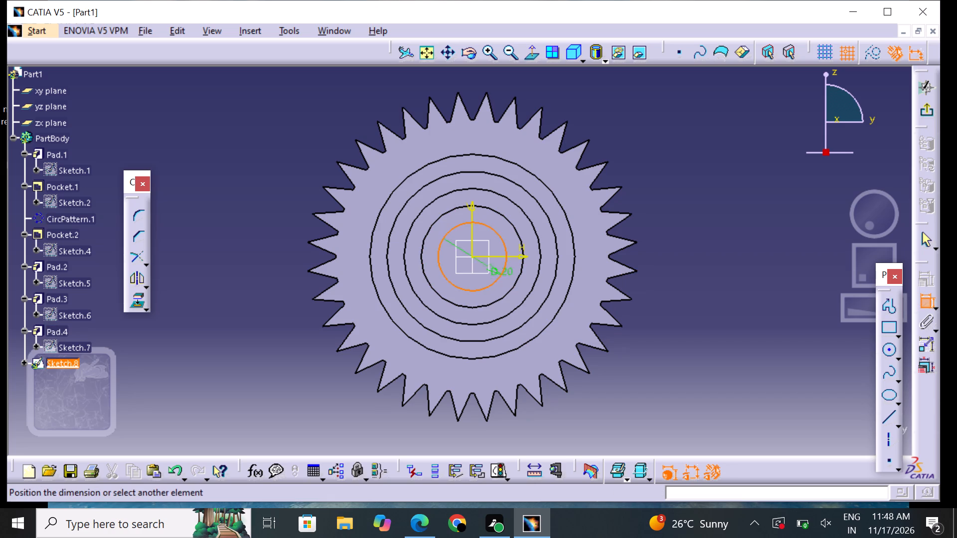
click(613, 400)
double_click(613, 396)
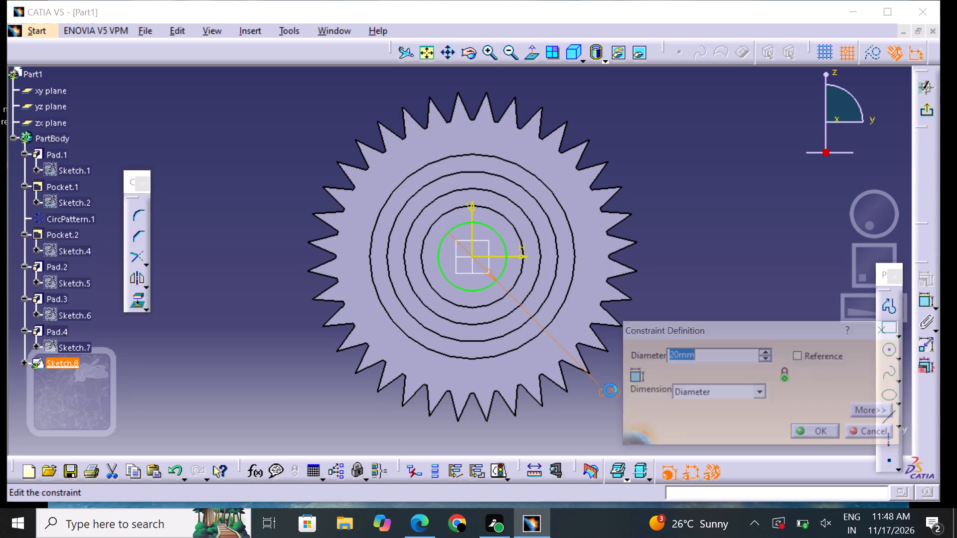
key(BackSpace)
key(5)
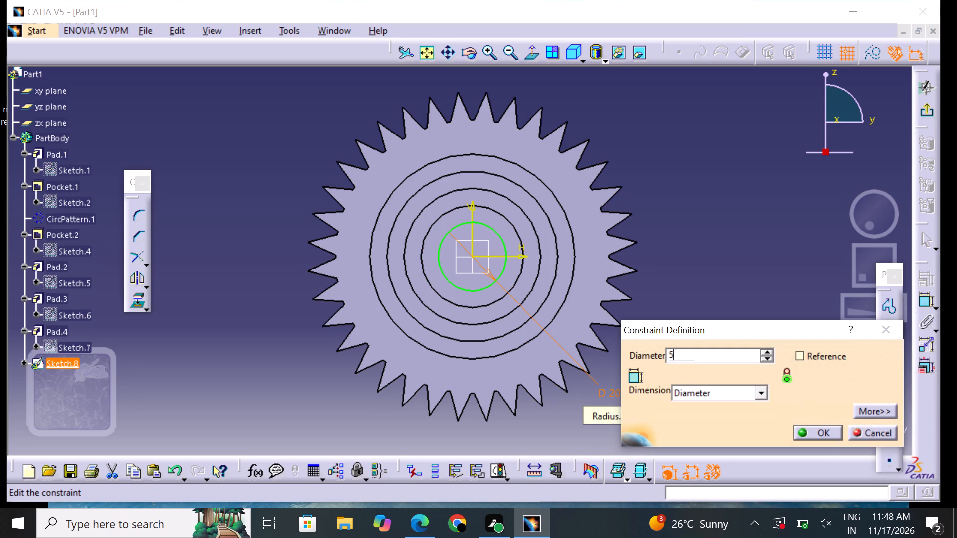
key(BackSpace)
text(45)
key(Return)
click(694, 388)
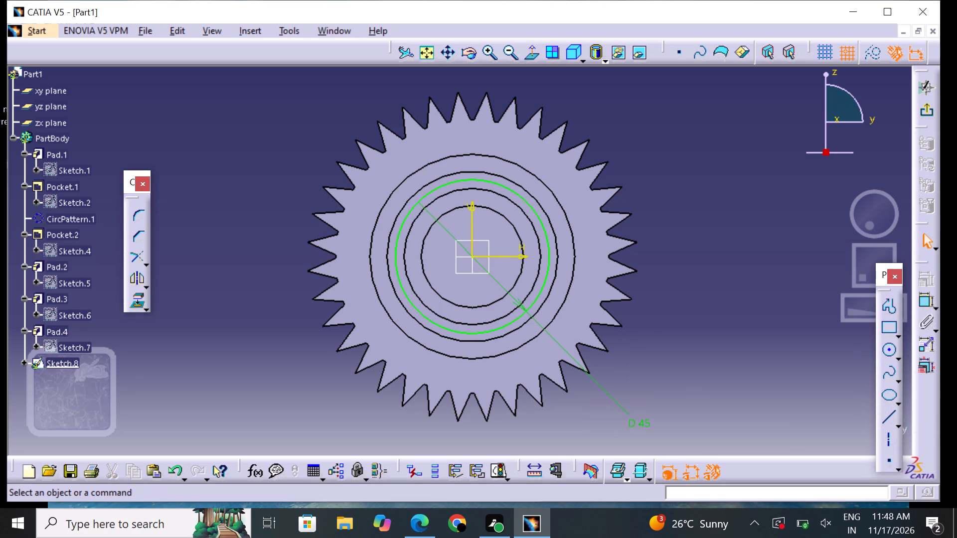
click(932, 108)
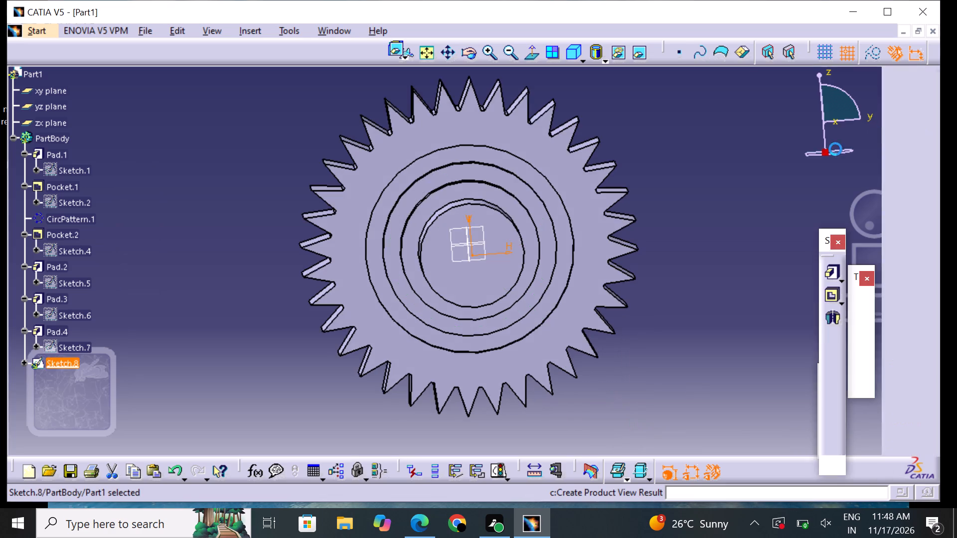
Pad the 45 mm circle with a length of 25 mm.
click(831, 276)
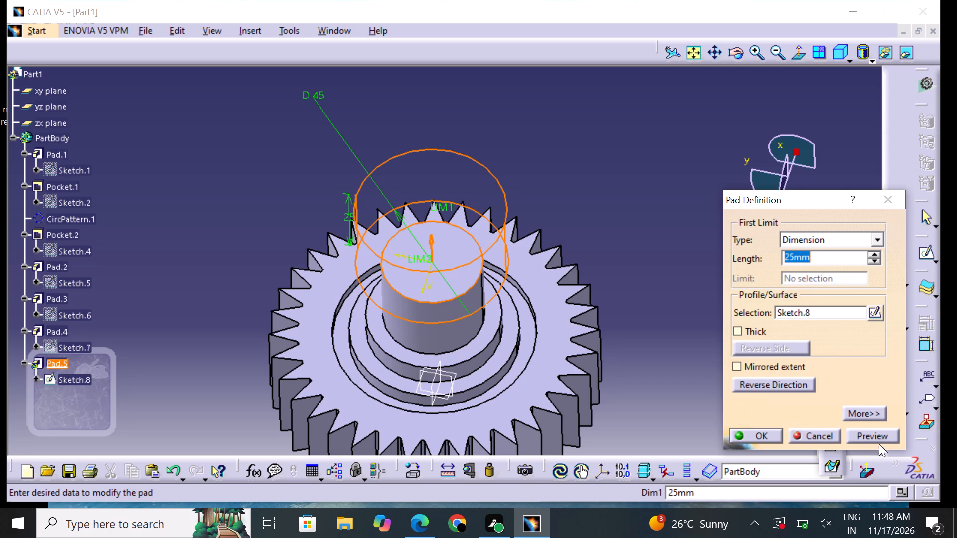
click(878, 435)
click(783, 440)
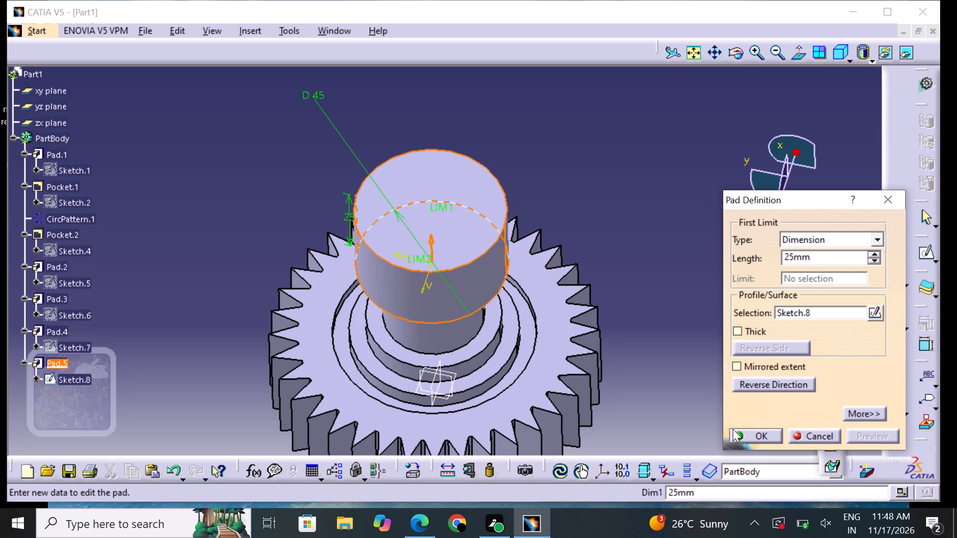
click(756, 431)
drag(697, 422, 698, 387)
On the top face of the 45 mm boss, sketch a 10 mm horizontal line starting on the V axis, 10 mm above the origin.
middle_drag(676, 289, 676, 254)
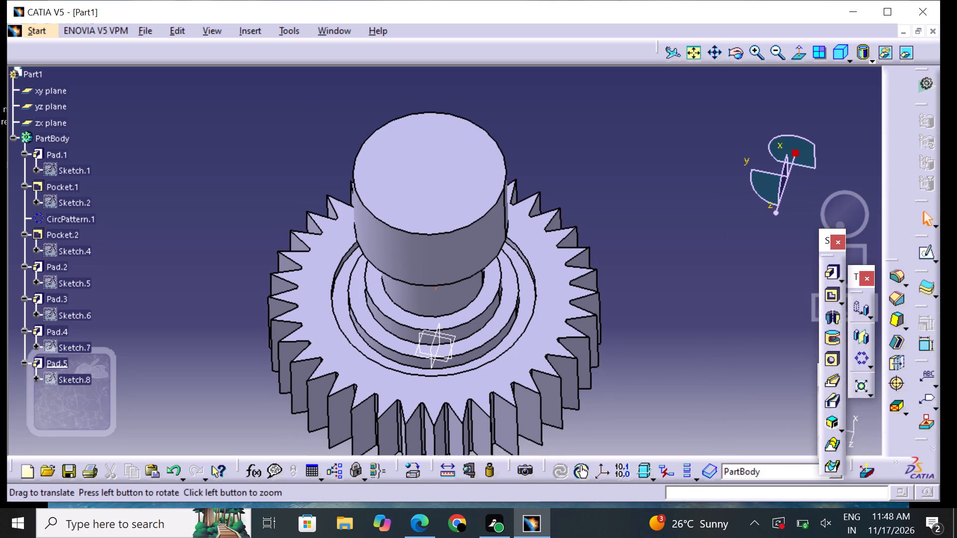
middle_drag(657, 401, 663, 366)
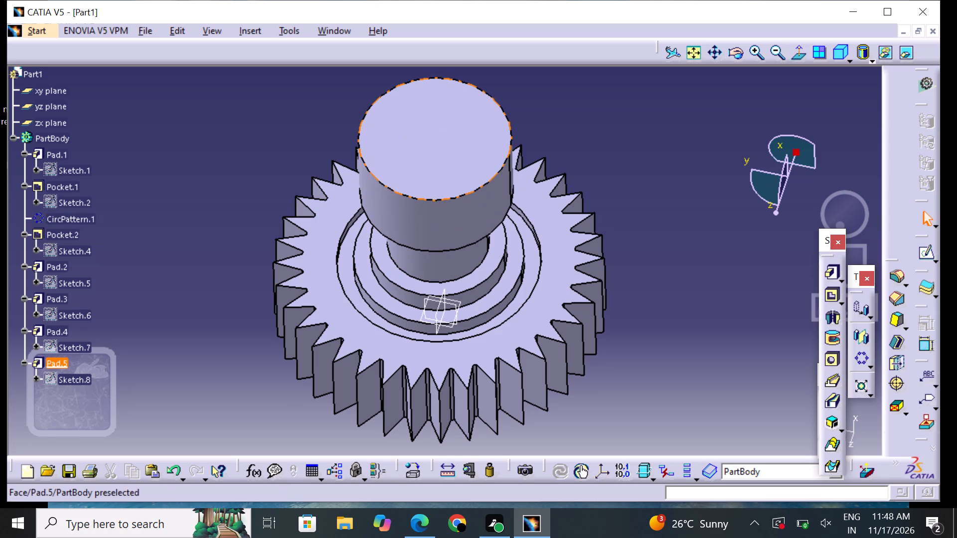
click(437, 163)
click(924, 245)
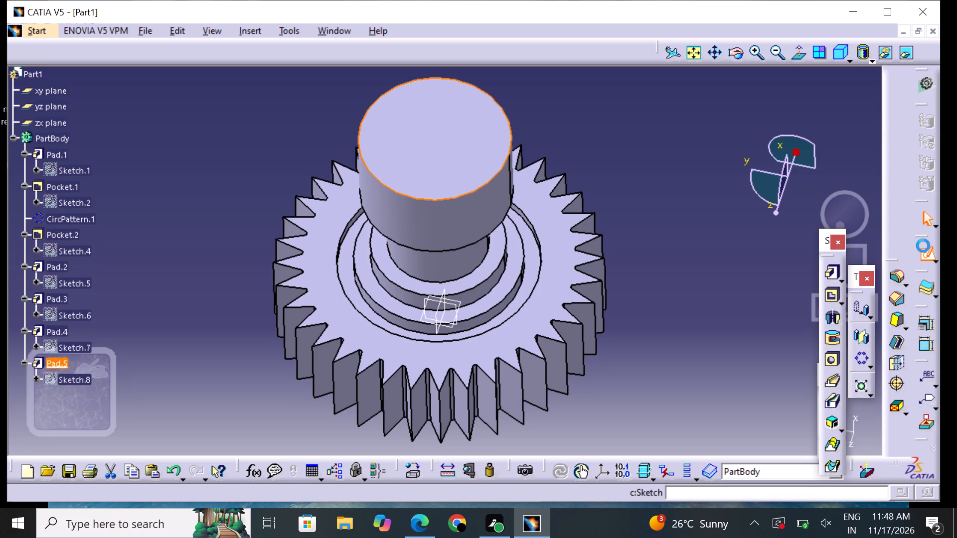
middle_drag(688, 330, 687, 328)
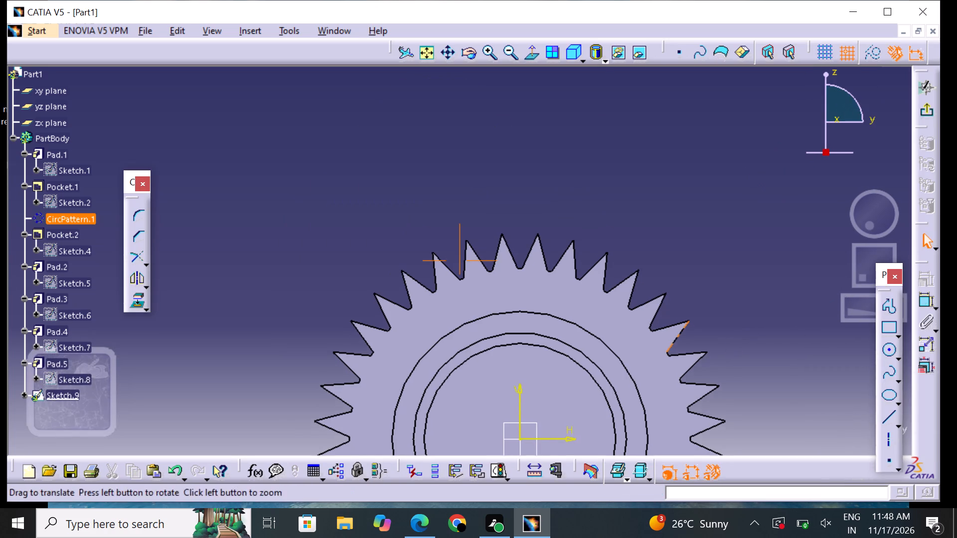
middle_drag(687, 328, 687, 258)
scroll(686, 245, up, 1)
middle_drag(666, 312, 675, 273)
middle_drag(635, 309, 640, 277)
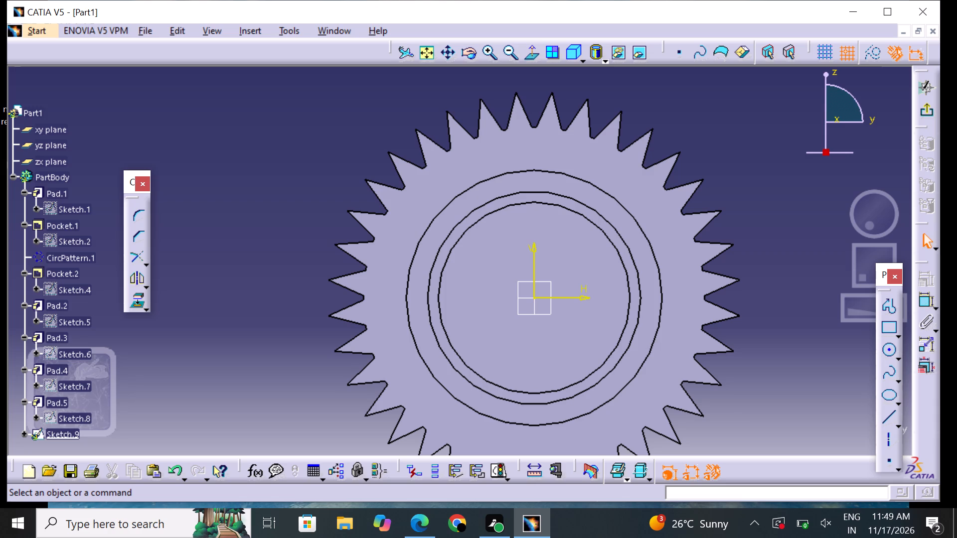
click(887, 422)
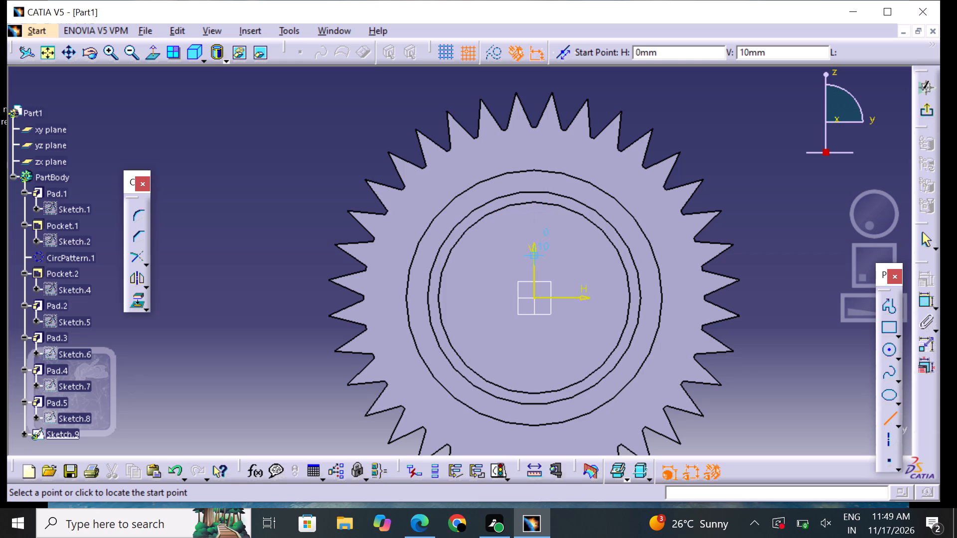
click(516, 235)
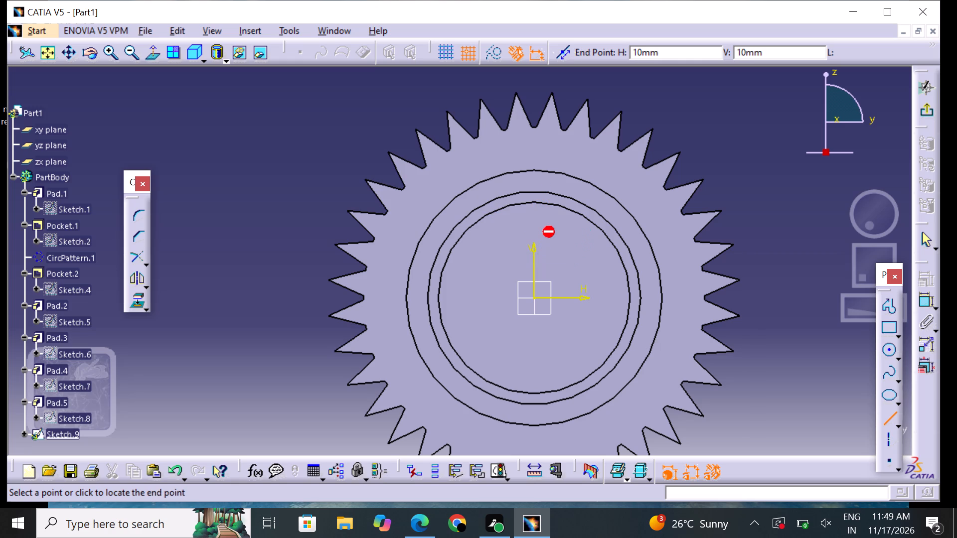
click(580, 238)
click(597, 265)
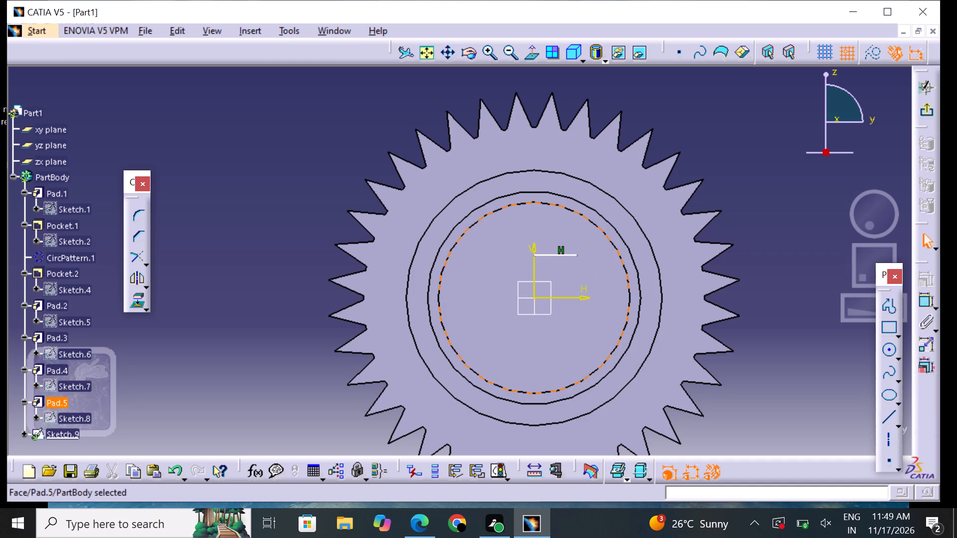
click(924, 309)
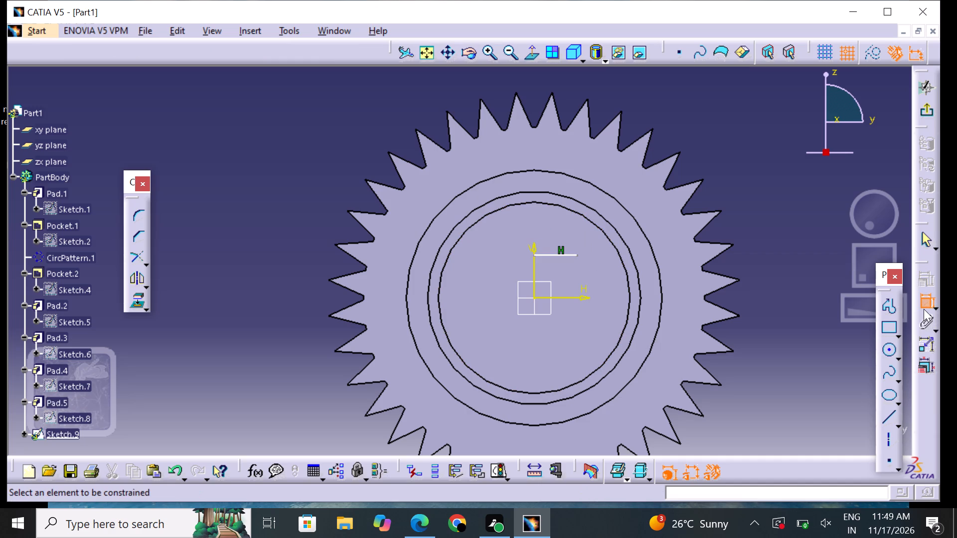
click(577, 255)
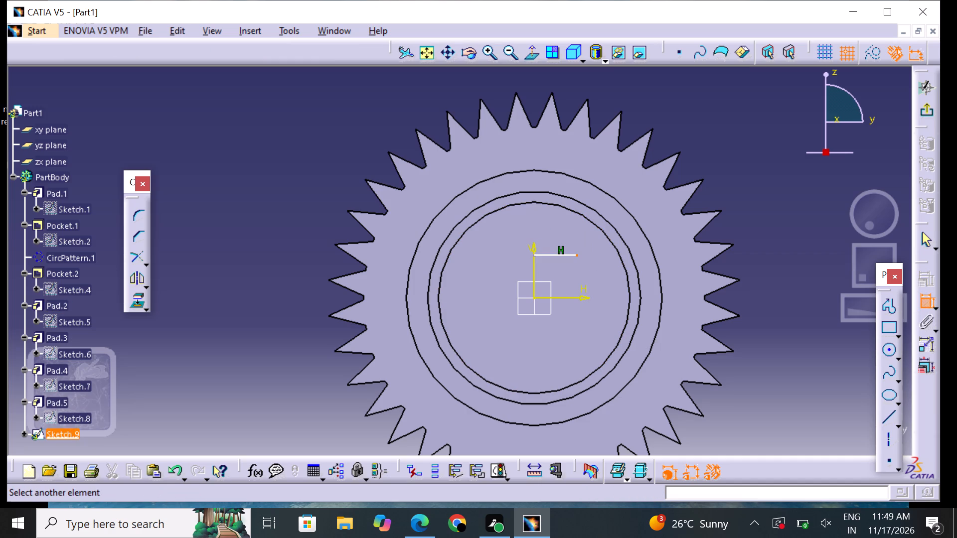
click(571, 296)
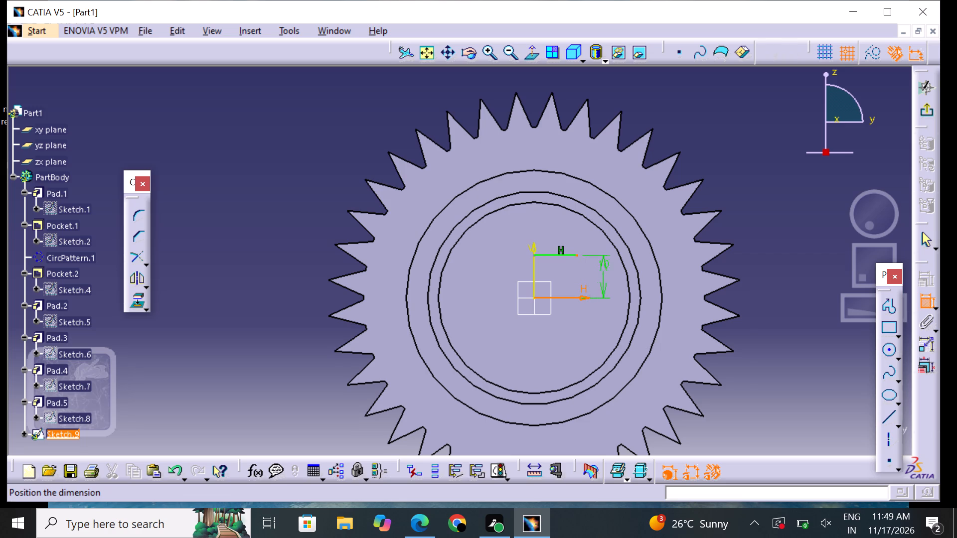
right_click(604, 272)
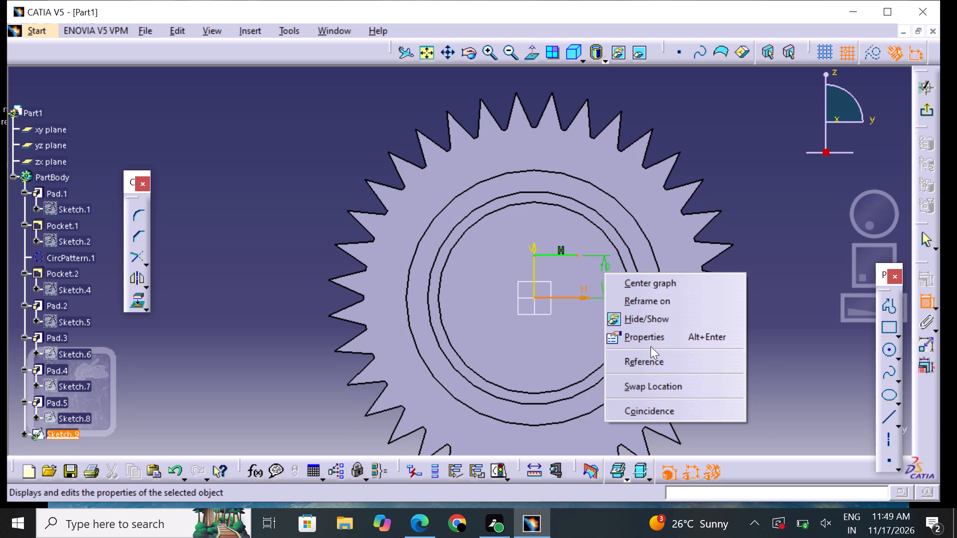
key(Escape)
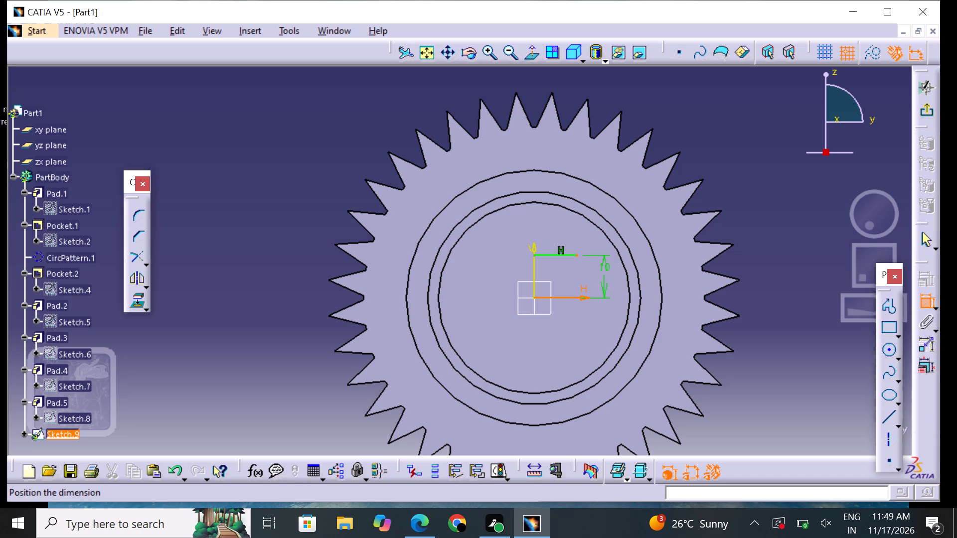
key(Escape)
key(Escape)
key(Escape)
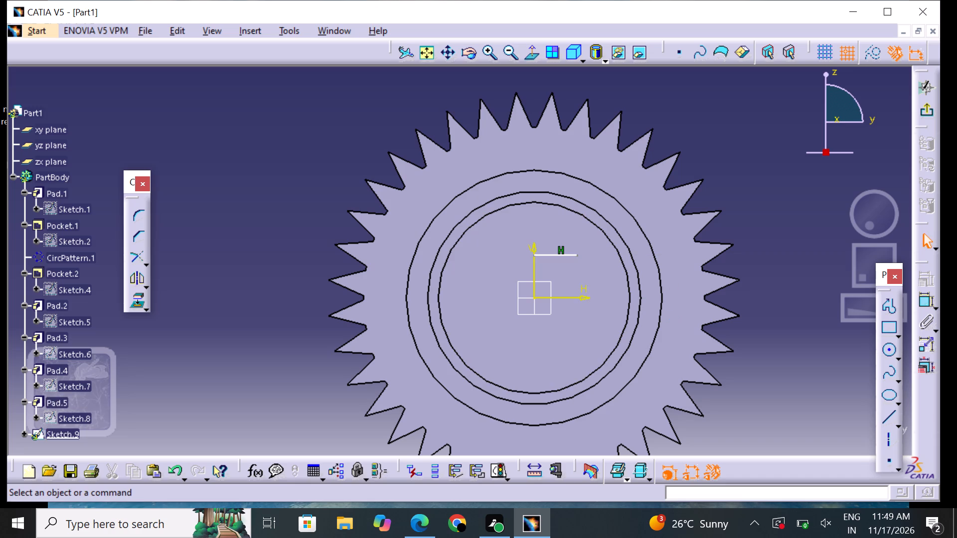
Dimension the distance between the V axis and the horizontal line's free endpoint, and open that dimension's value for editing.
click(921, 302)
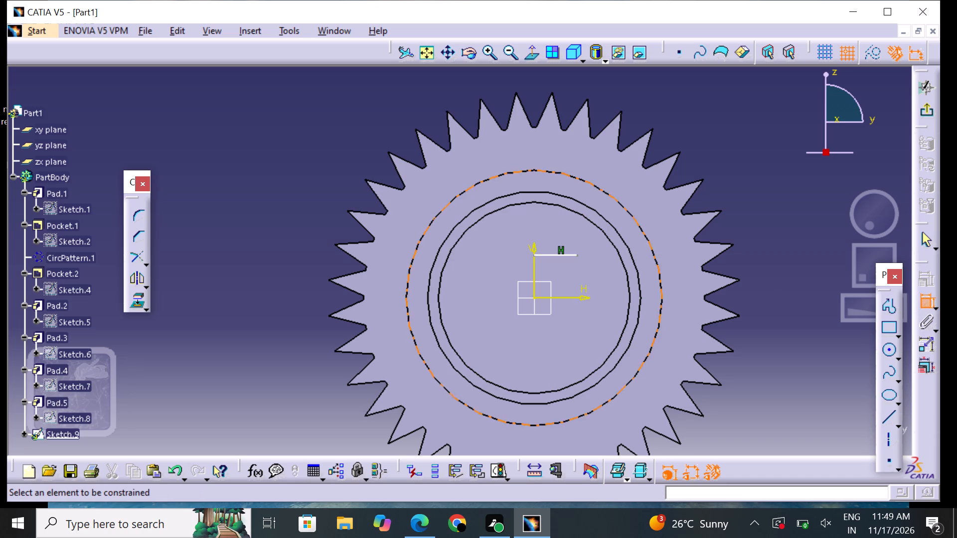
click(578, 255)
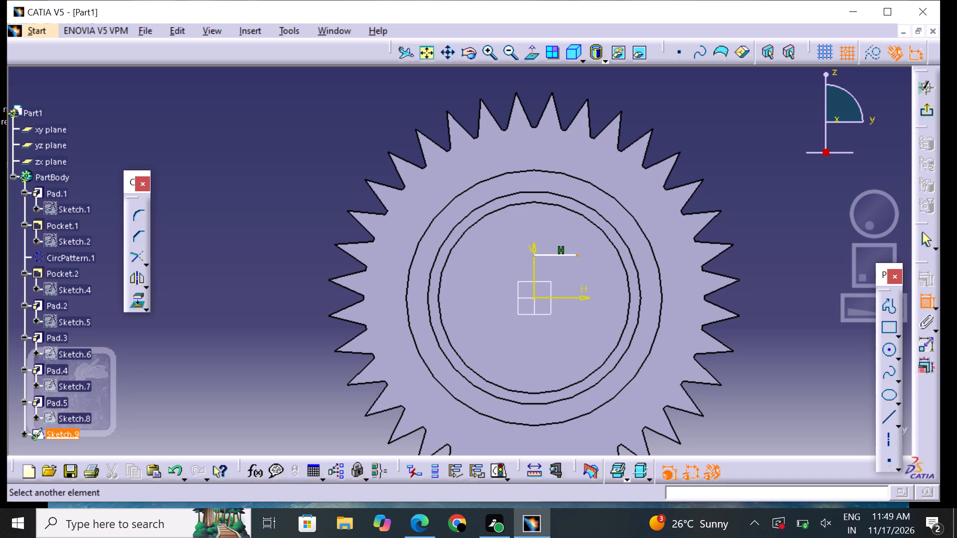
click(534, 275)
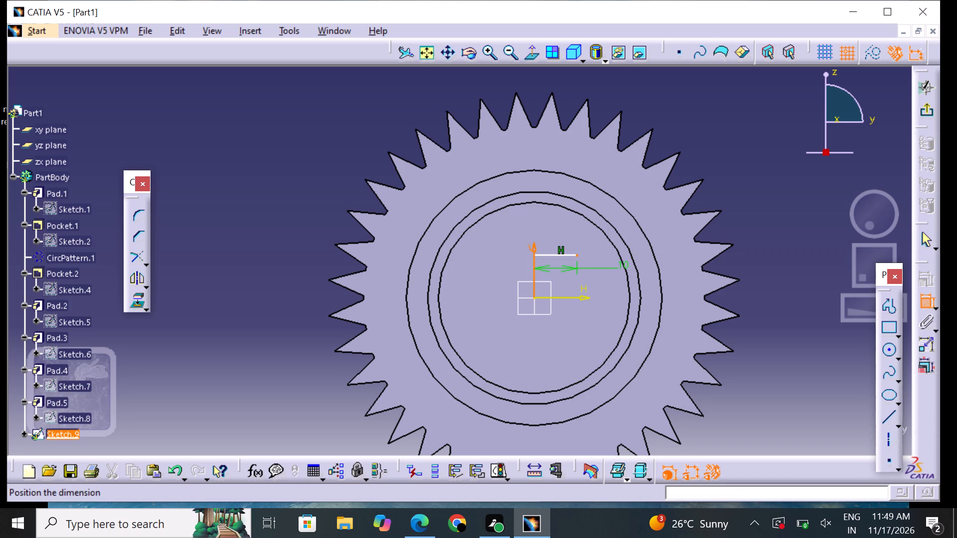
click(600, 271)
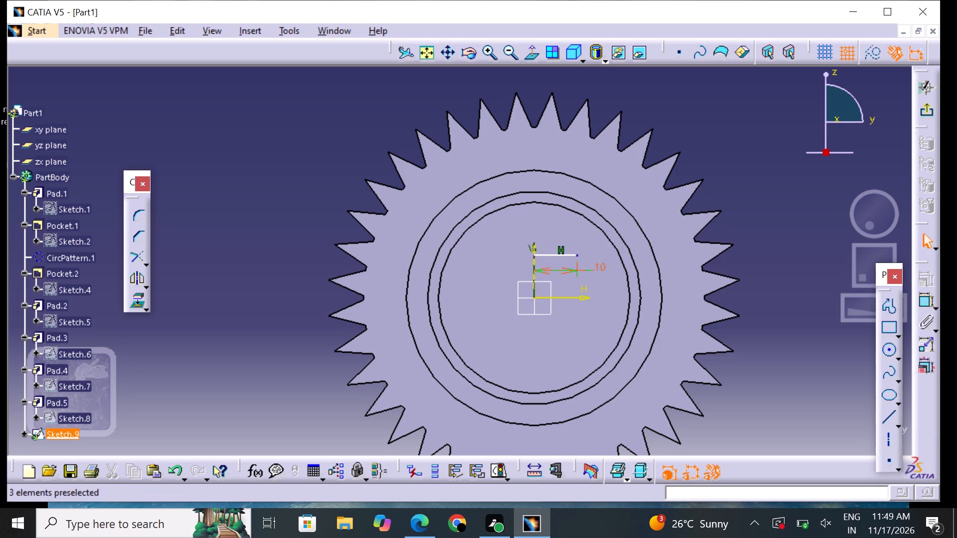
double_click(602, 270)
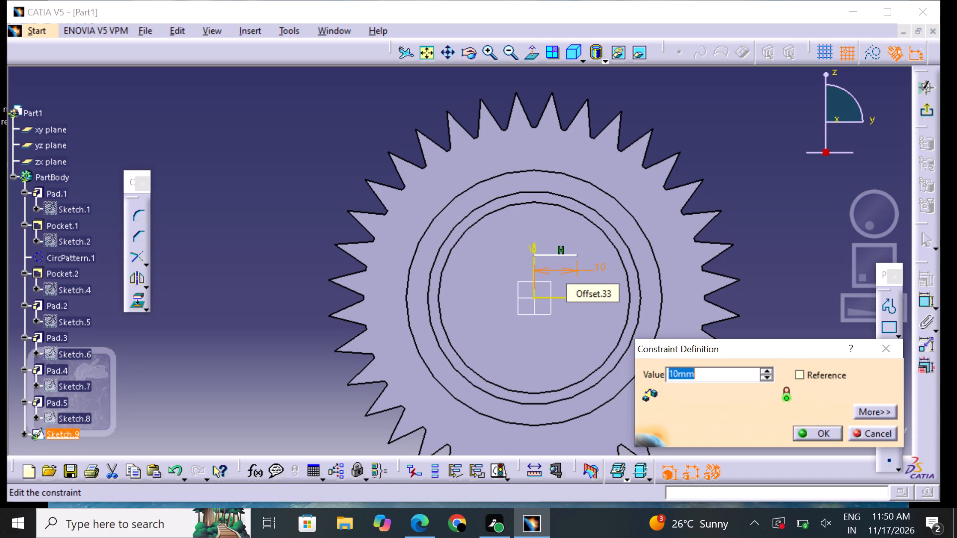
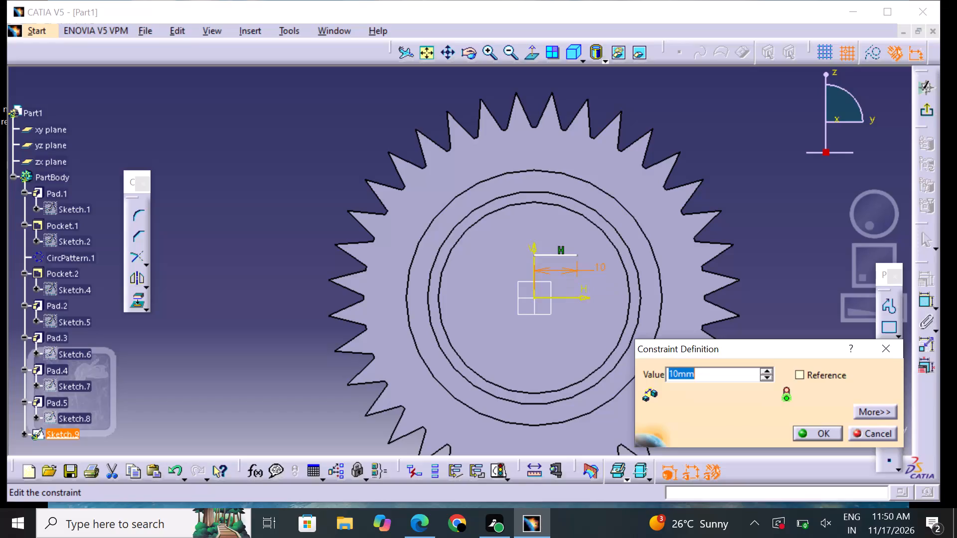
Set the distance between the V axis and the horizontal line's endpoint to 0.5 mm.
double_click(595, 267)
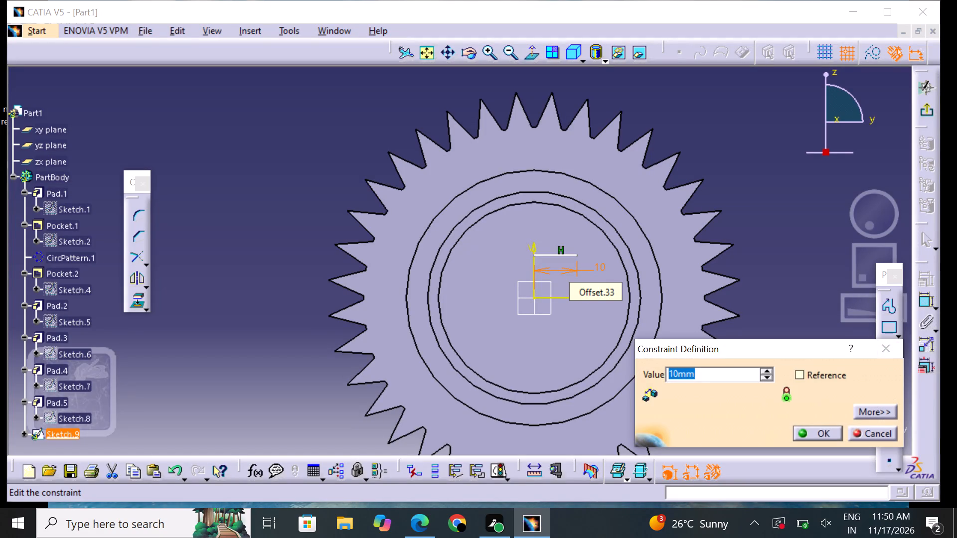
key(BackSpace)
text(0.5)
key(Return)
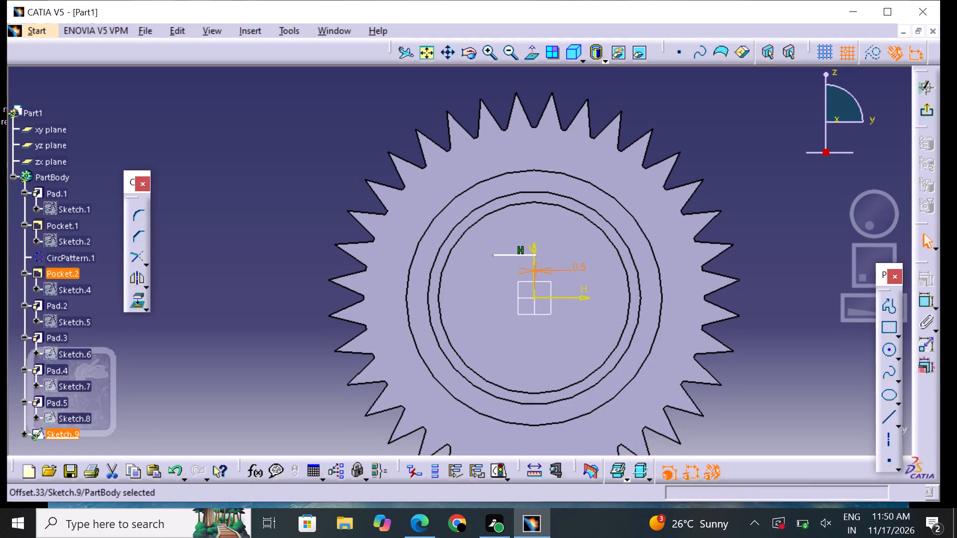
click(746, 178)
Constrain the two endpoints of the short horizontal line to be symmetric about the V axis.
click(925, 305)
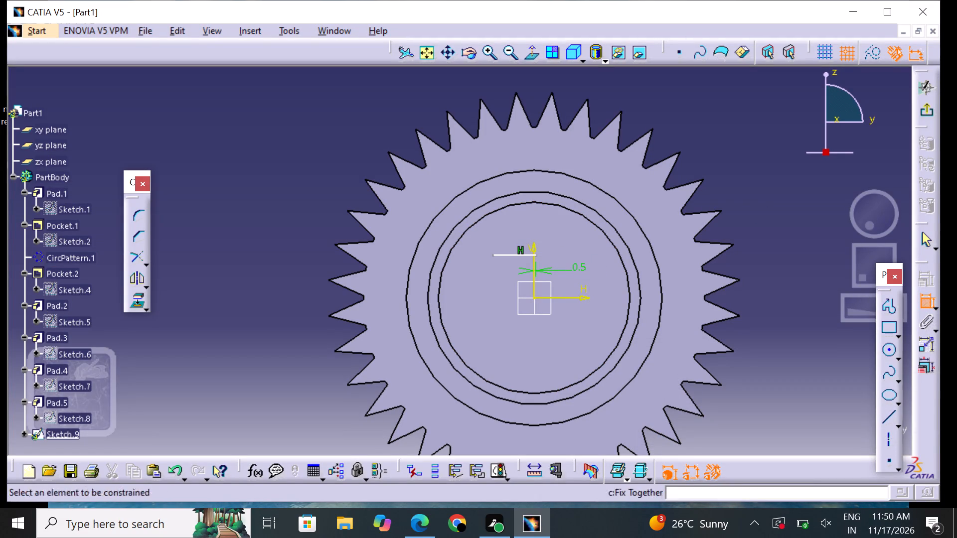
click(493, 253)
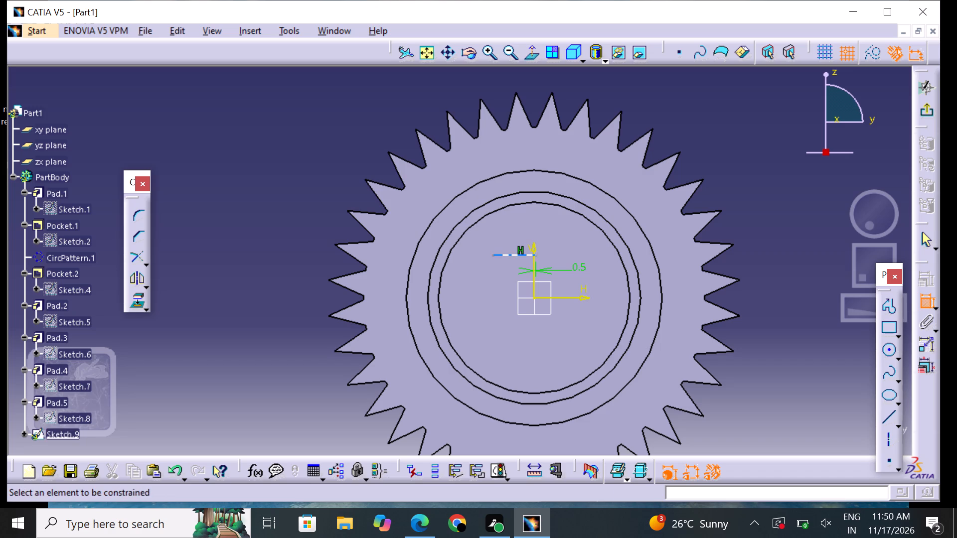
click(534, 255)
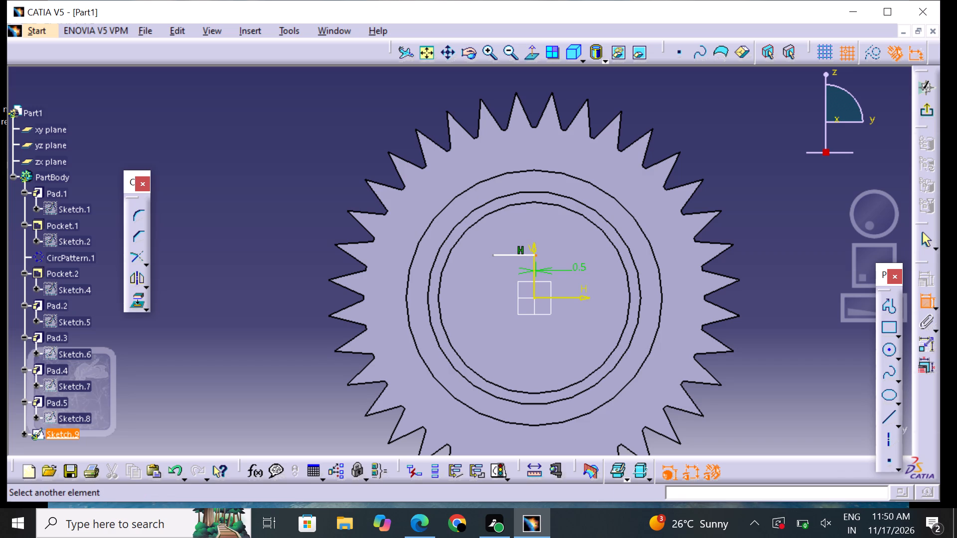
click(492, 254)
right_click(494, 272)
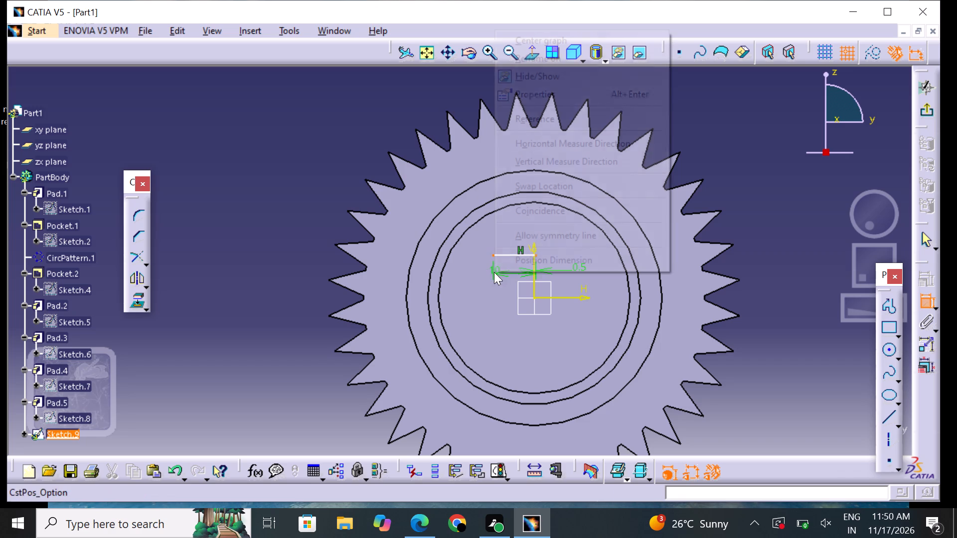
click(533, 233)
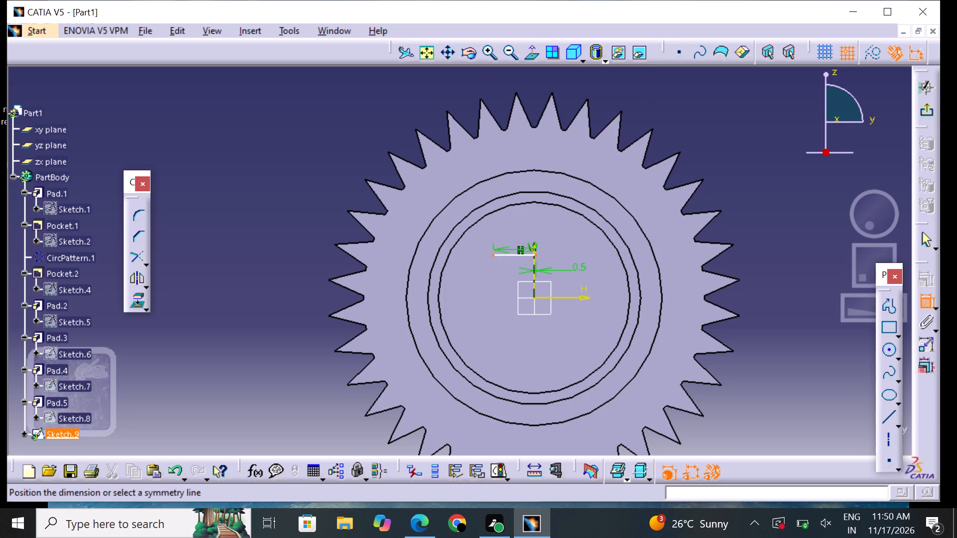
click(535, 257)
click(533, 251)
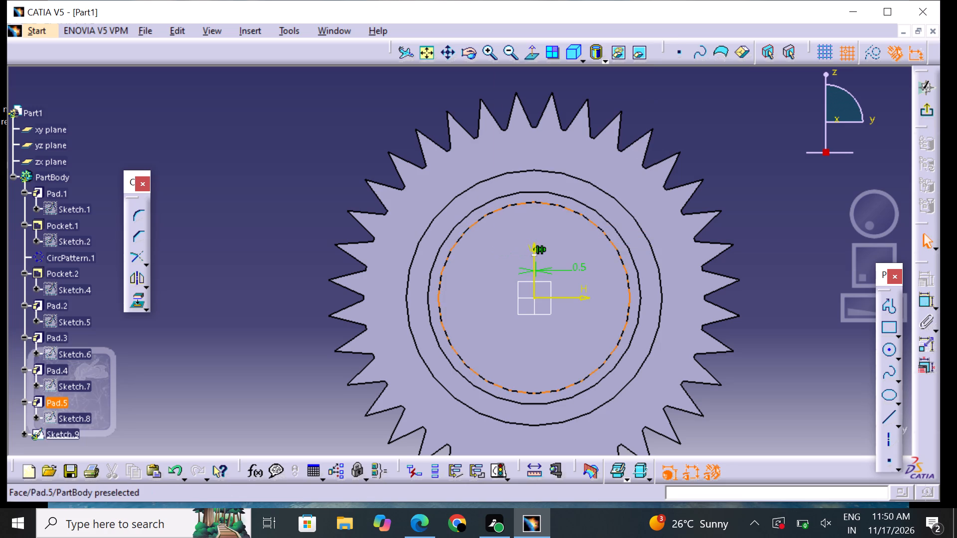
click(569, 254)
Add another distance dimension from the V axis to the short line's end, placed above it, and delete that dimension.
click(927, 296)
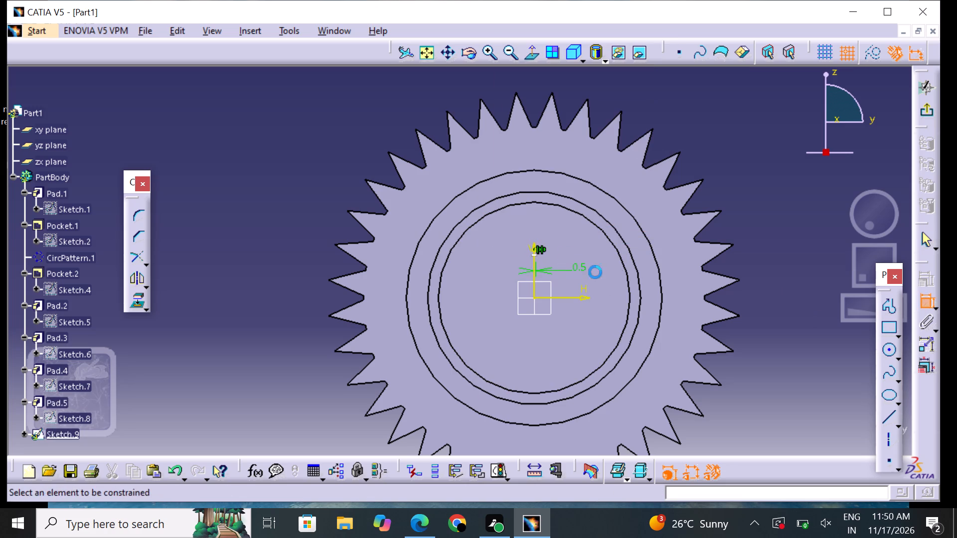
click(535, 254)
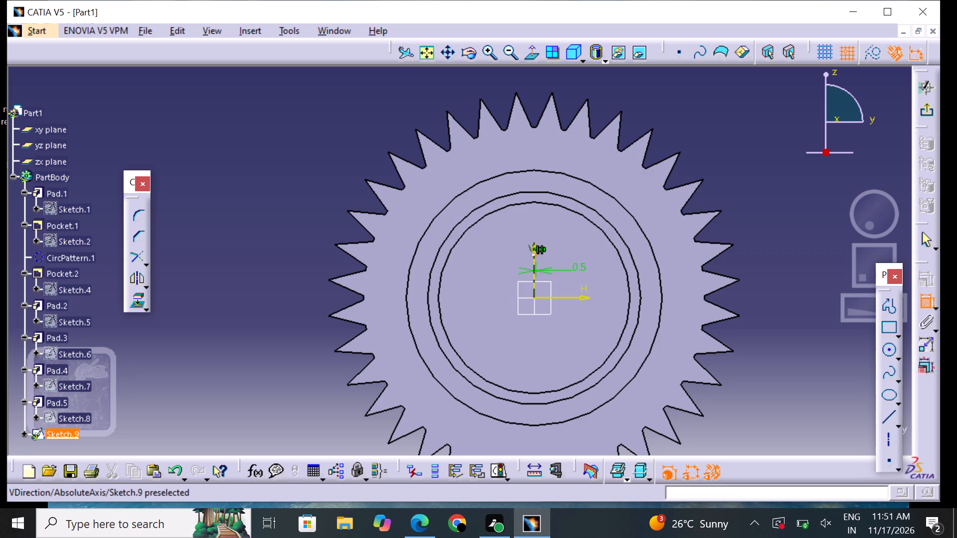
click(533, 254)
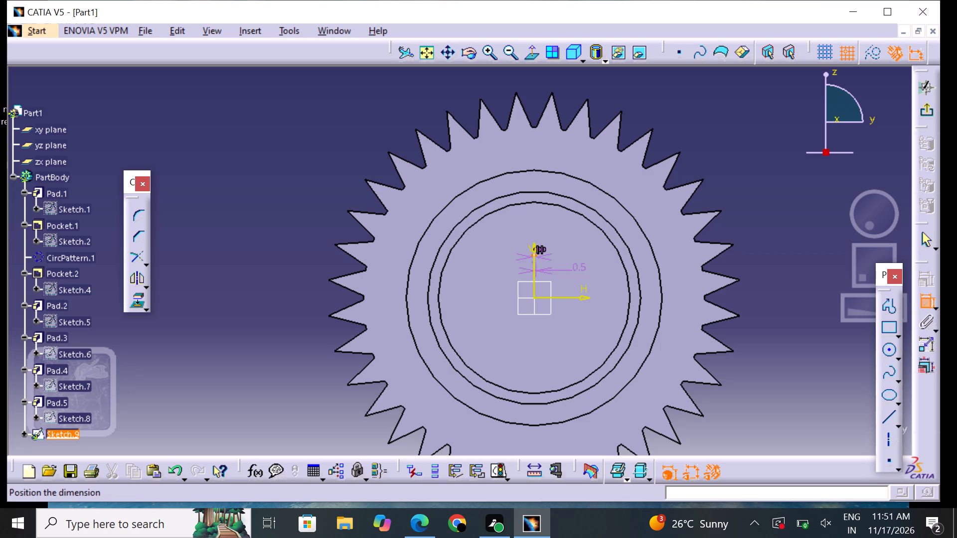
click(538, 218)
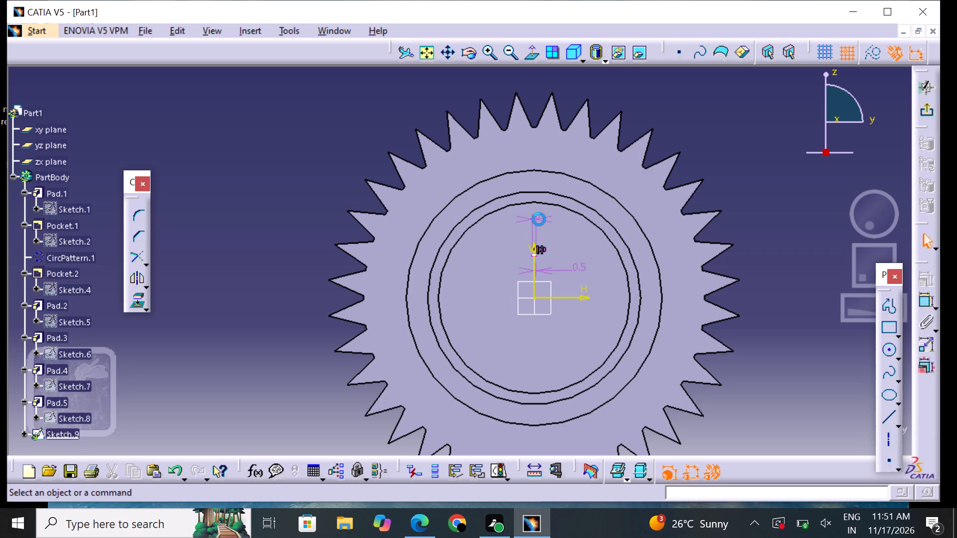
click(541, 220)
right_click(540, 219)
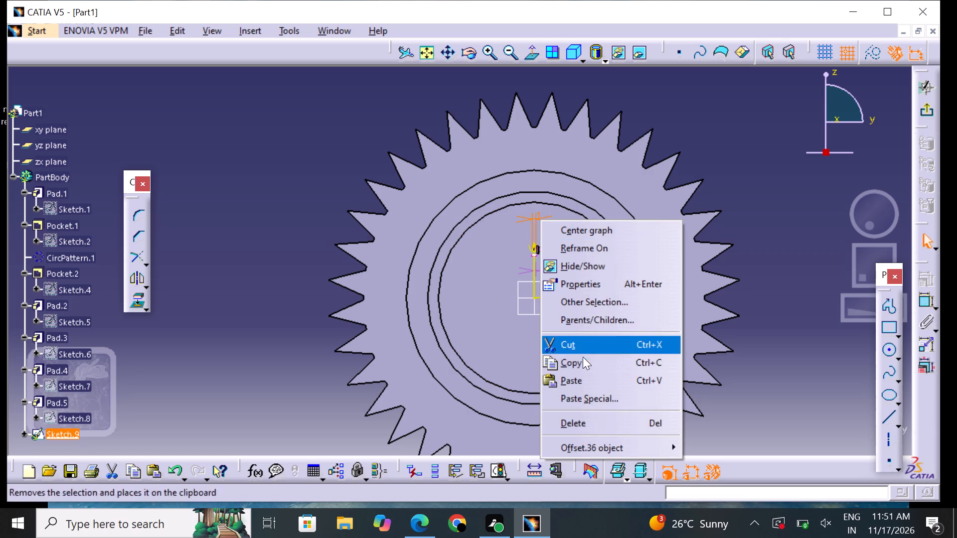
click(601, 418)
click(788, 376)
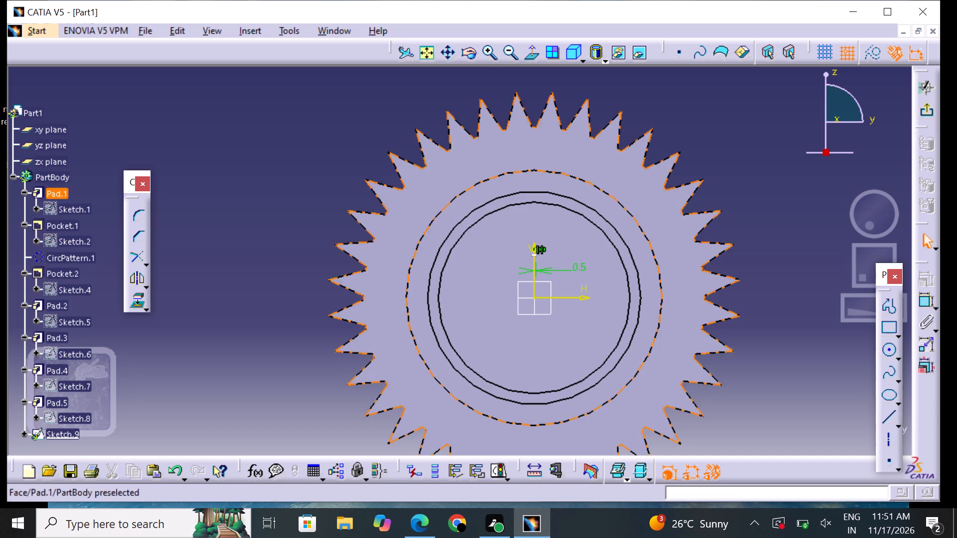
Draw a slanted line from the short line's endpoint at H 0.5 mm, V 10 mm to H 10 mm, V 20 mm near the boss edge.
click(489, 52)
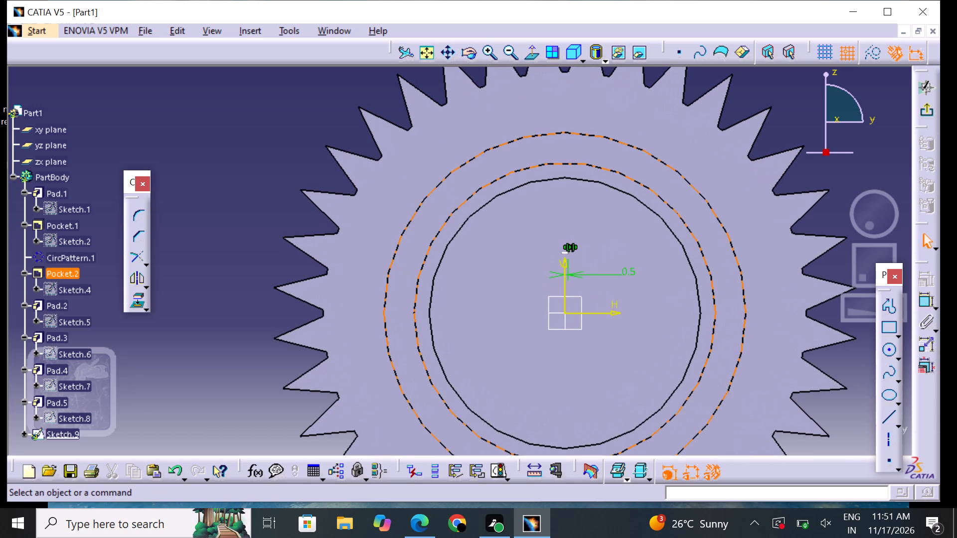
middle_drag(634, 167, 499, 185)
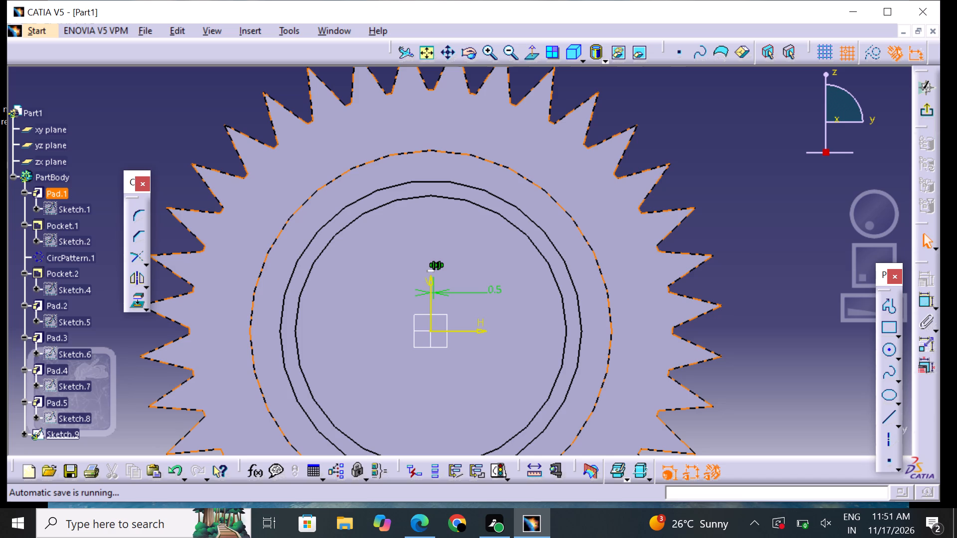
middle_drag(579, 196, 583, 244)
click(494, 59)
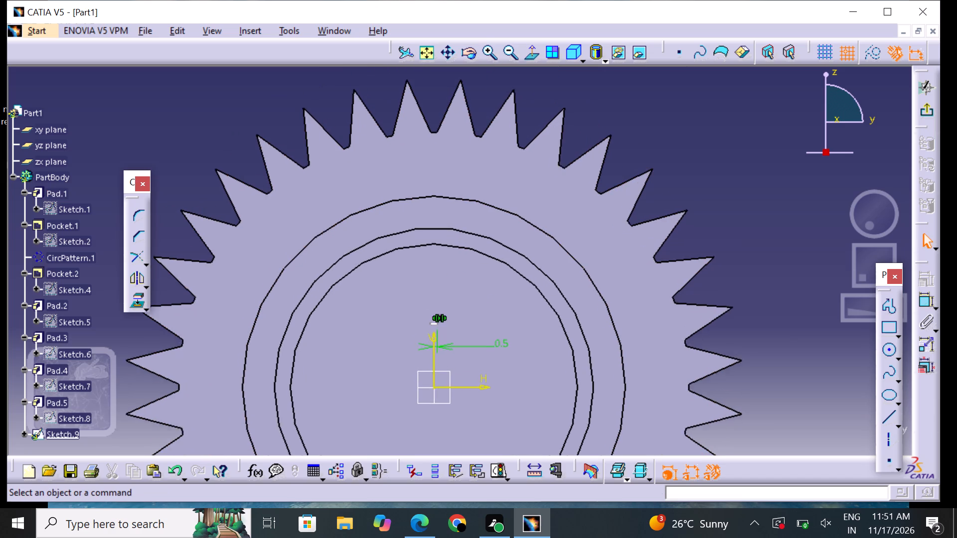
middle_drag(503, 283, 547, 239)
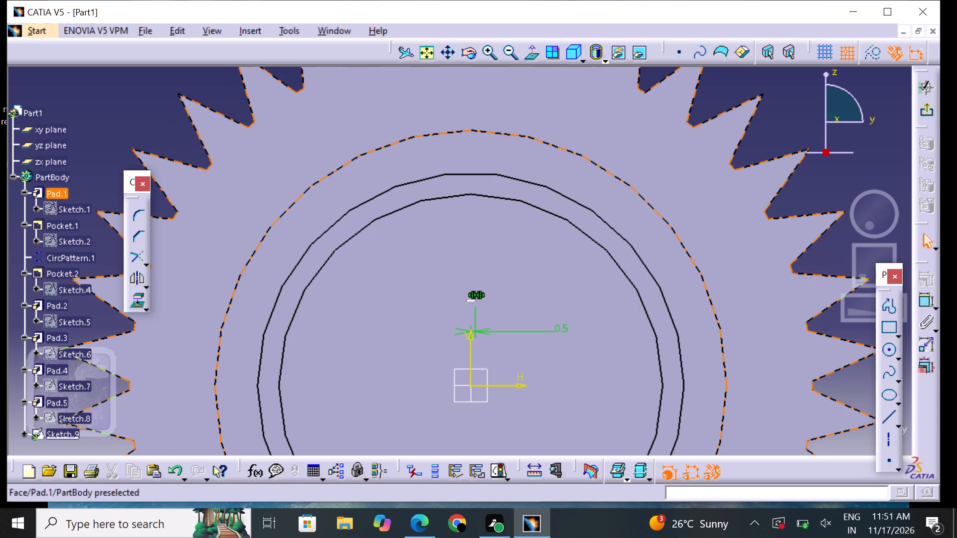
click(491, 59)
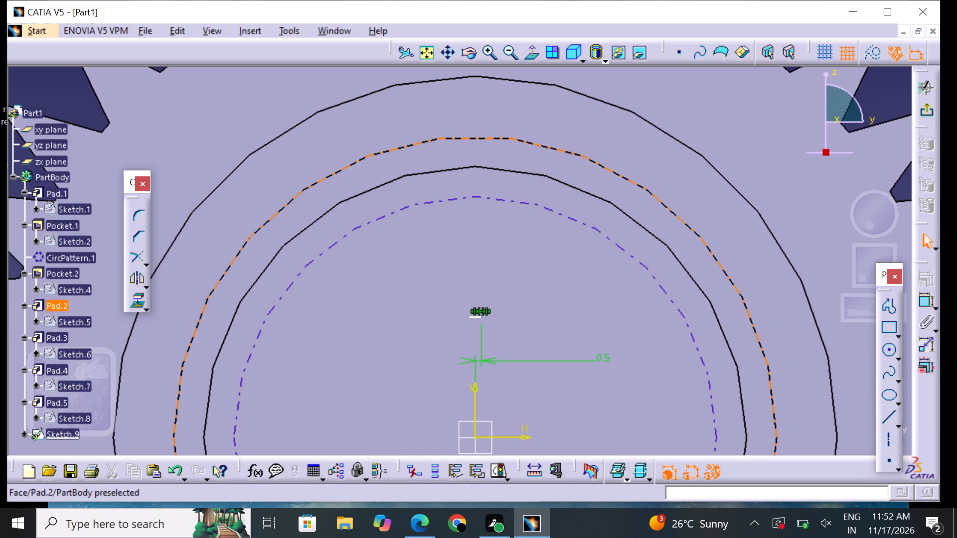
click(486, 47)
middle_drag(517, 206, 509, 171)
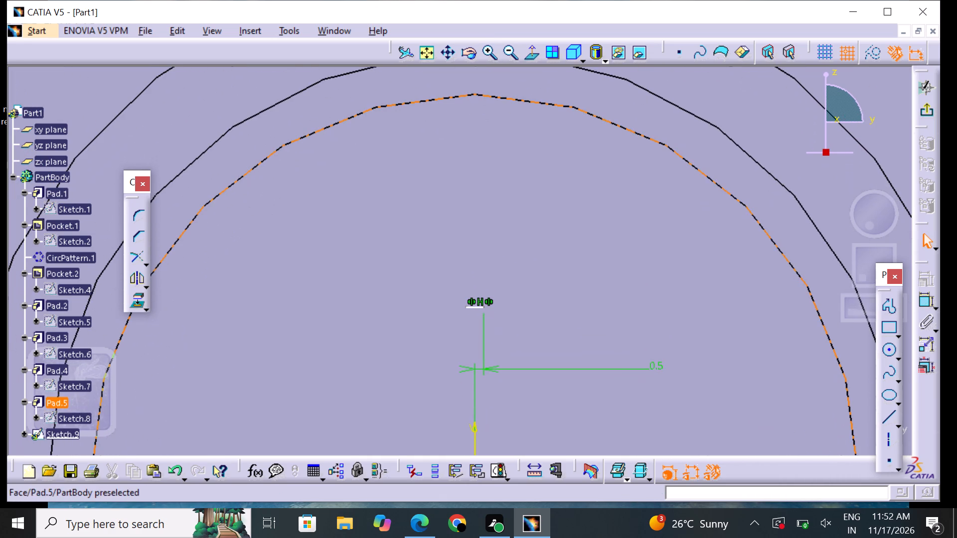
drag(891, 415, 880, 416)
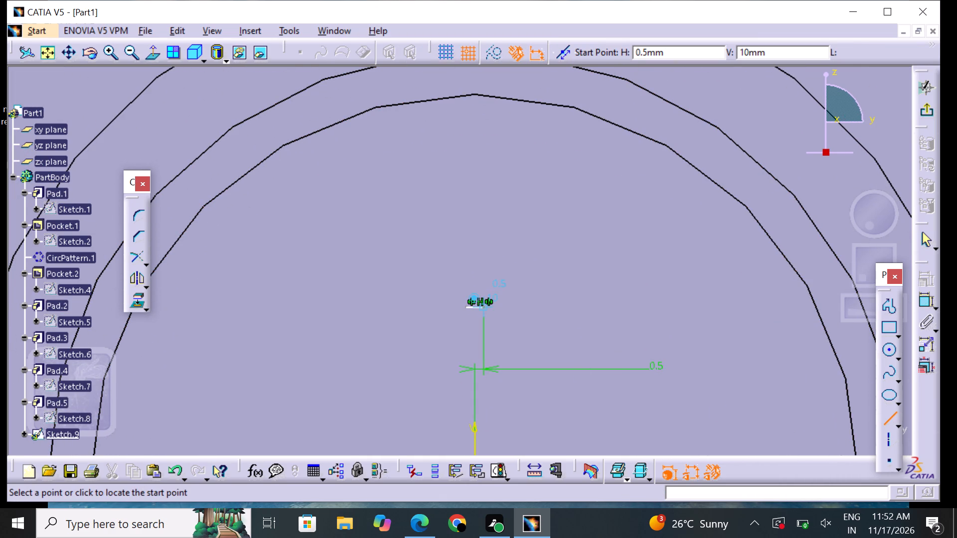
click(481, 308)
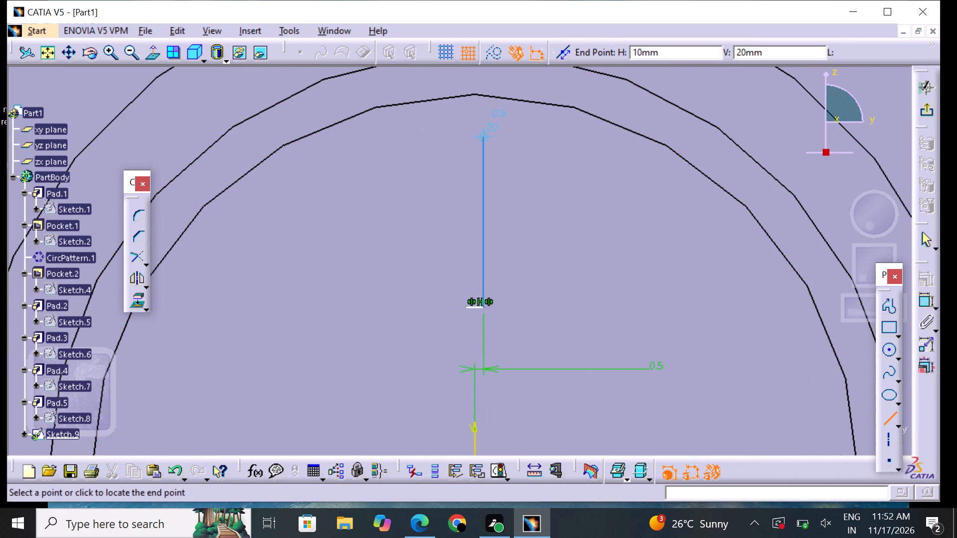
click(571, 106)
drag(648, 242, 650, 247)
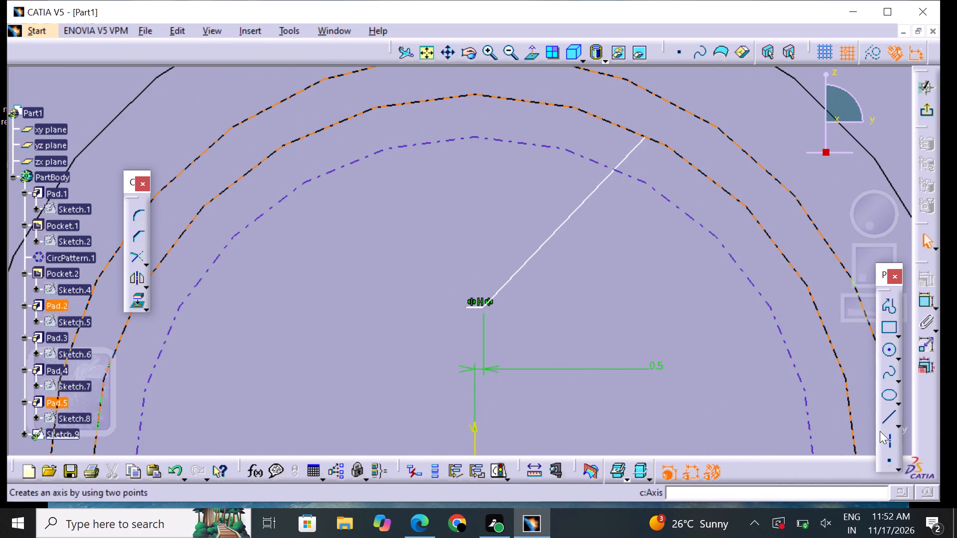
Draw the opposite slanted line from the short line's other endpoint at H -0.5 mm, V 10 mm outward to the boss edge, mirroring the first one.
click(883, 418)
click(469, 307)
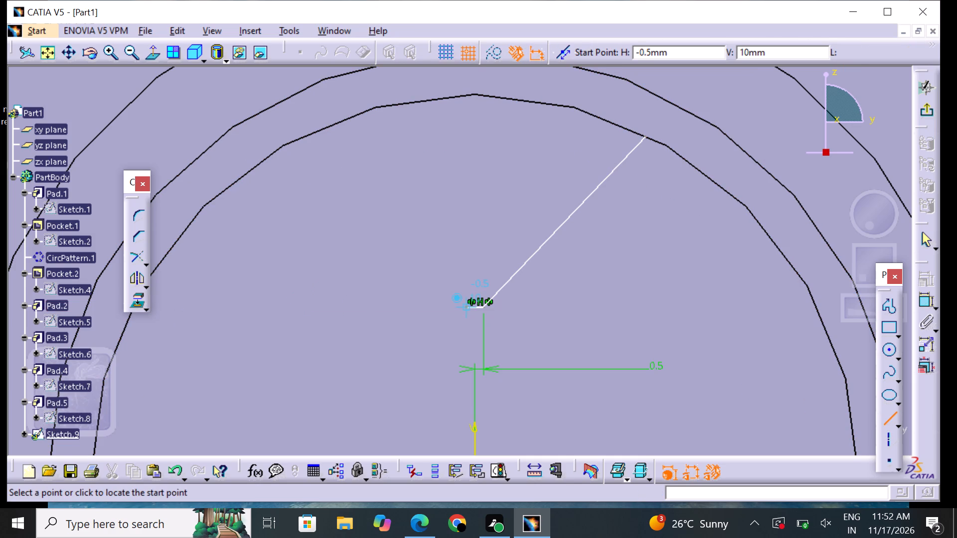
click(343, 125)
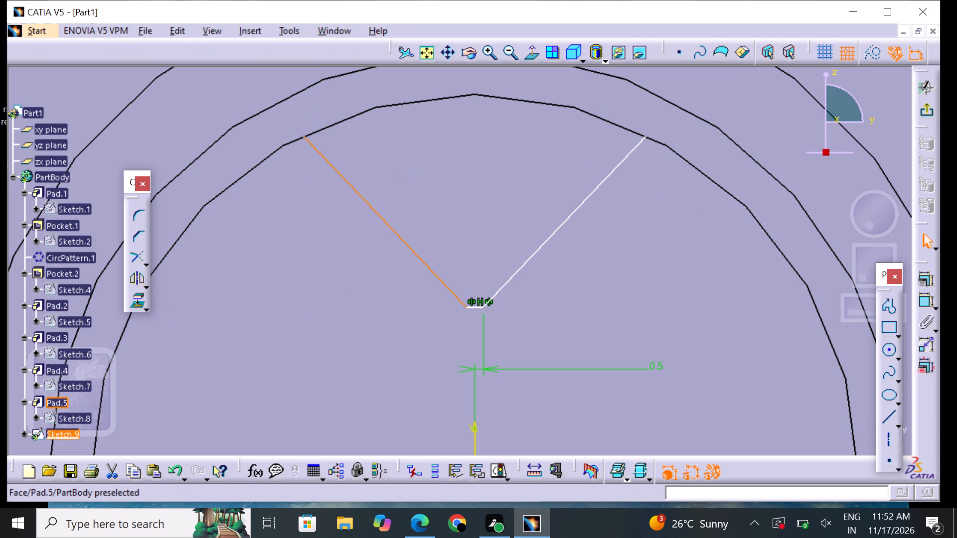
click(442, 183)
middle_drag(445, 189, 443, 216)
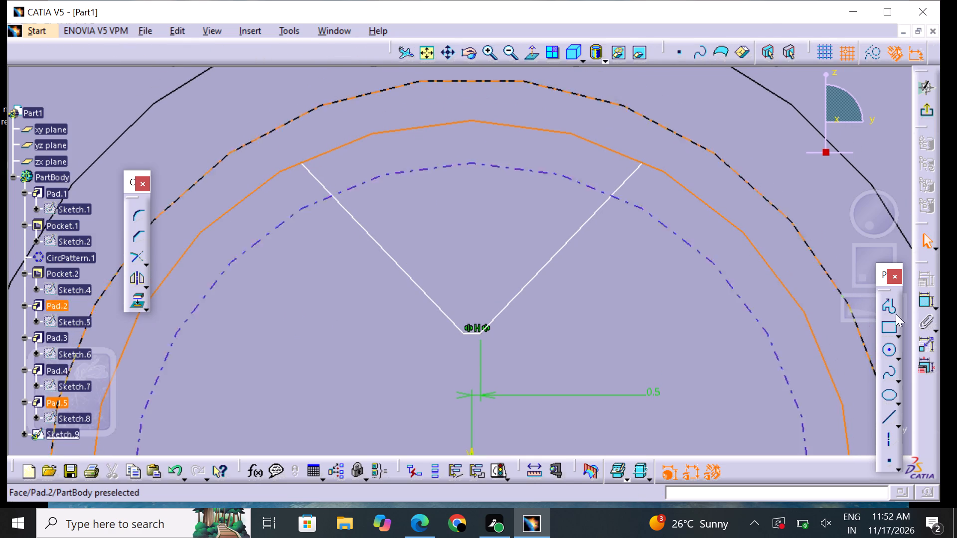
Close the outer end of the profile with a three-point arc of about 10 mm radius between the slanted lines' ends, bulging outward.
click(900, 356)
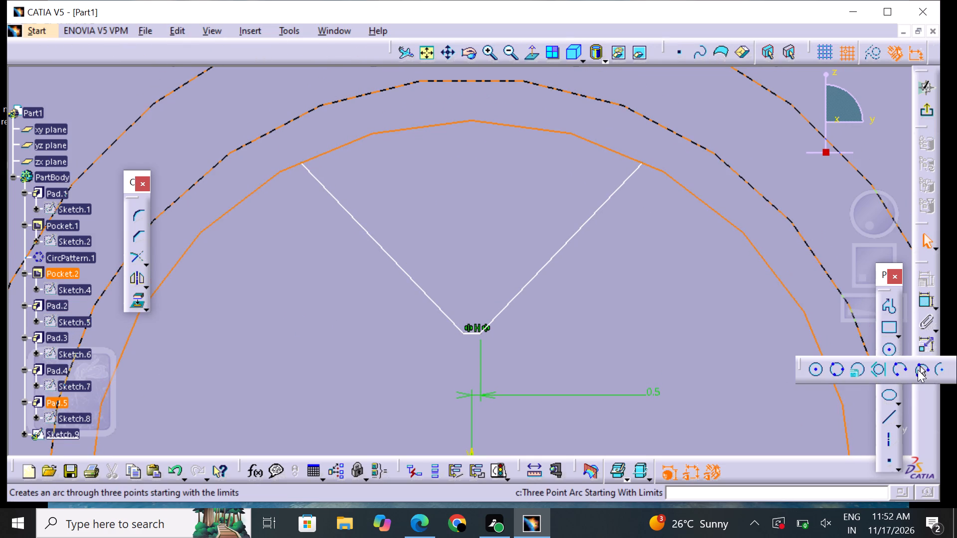
click(919, 369)
click(641, 163)
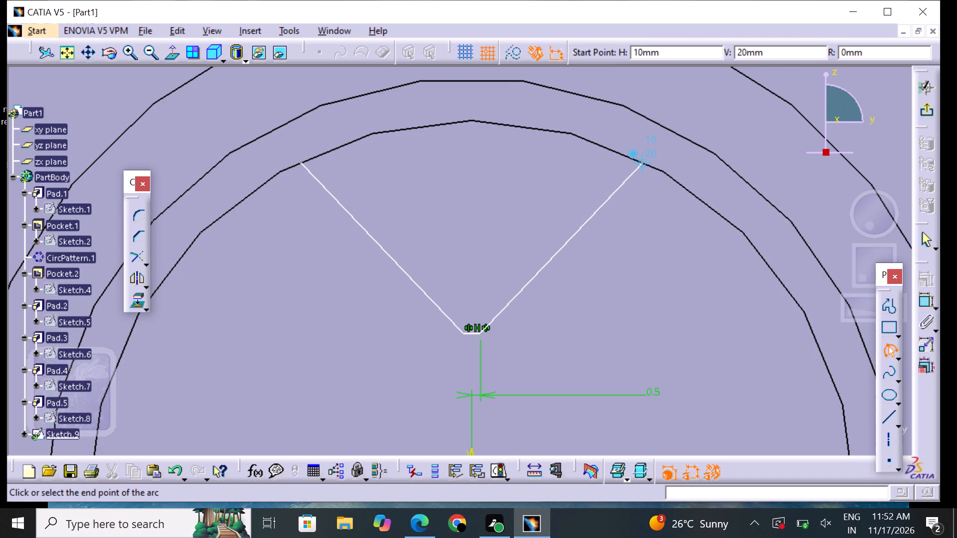
click(299, 163)
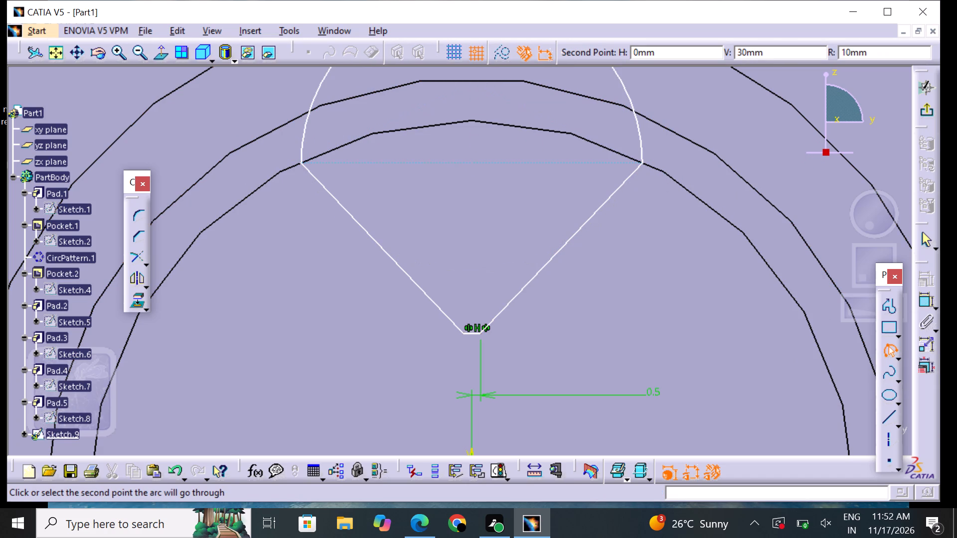
click(513, 131)
click(509, 143)
click(509, 143)
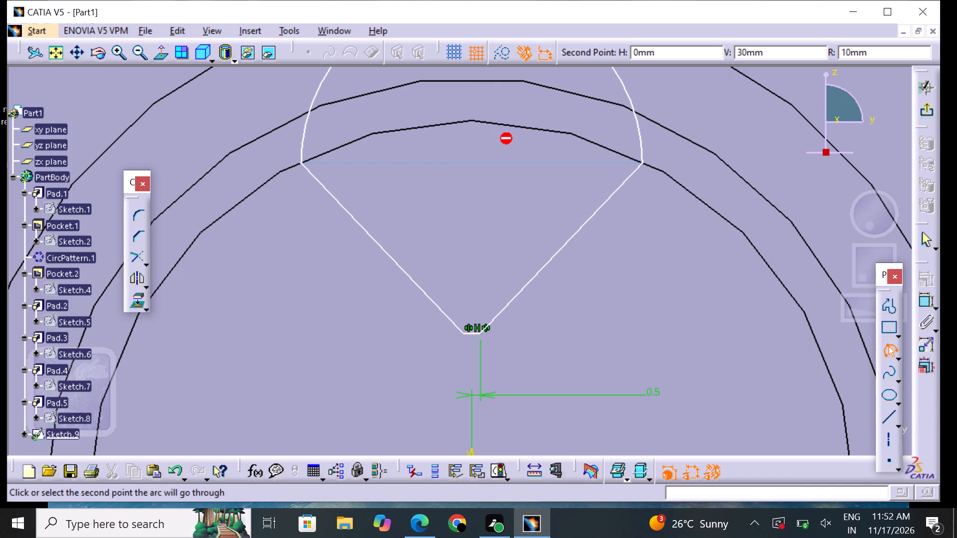
click(512, 142)
click(512, 105)
right_click(502, 105)
click(489, 161)
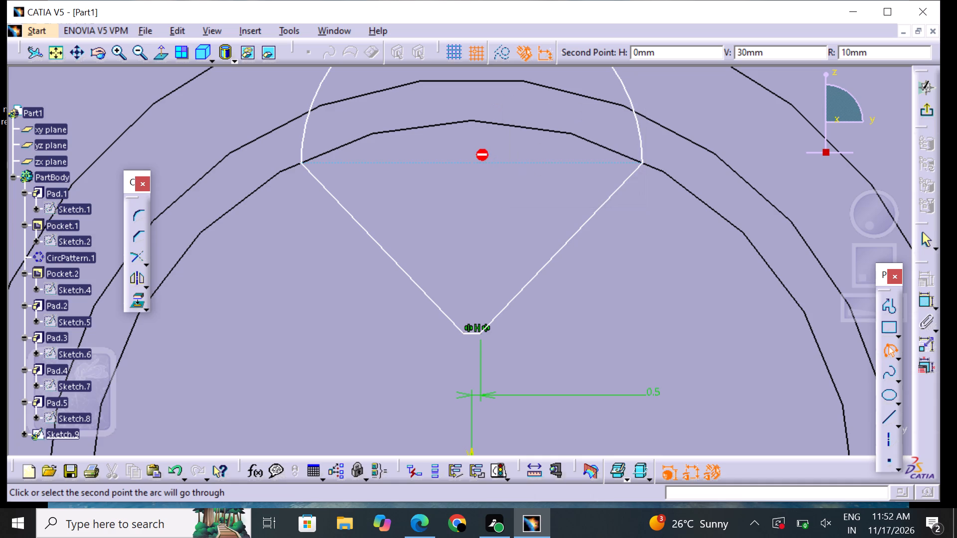
click(467, 155)
middle_drag(469, 155, 468, 252)
click(475, 196)
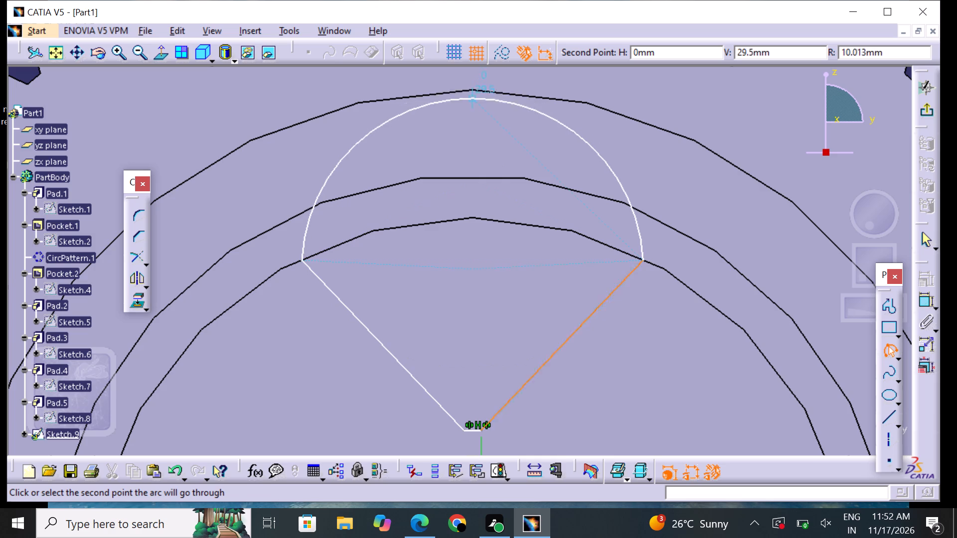
drag(496, 131, 496, 145)
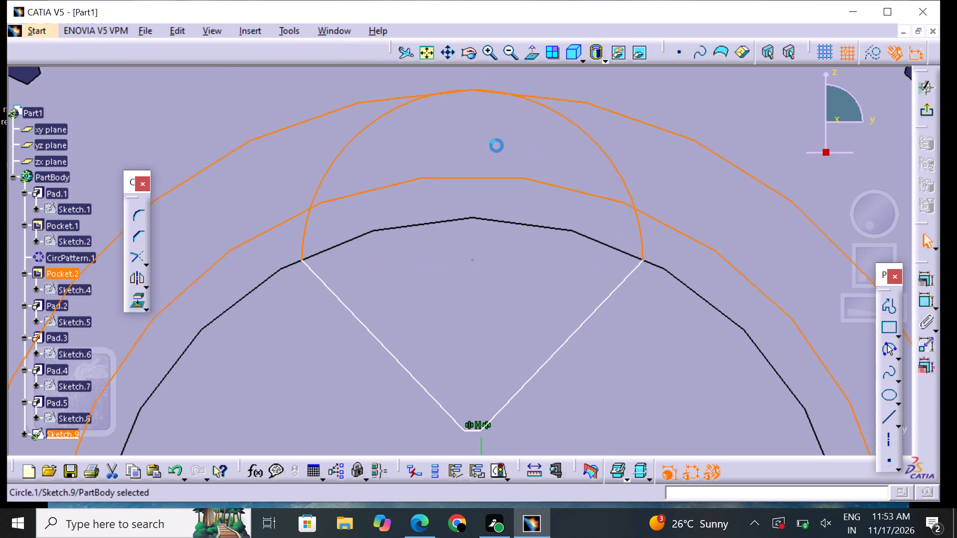
click(506, 151)
click(528, 146)
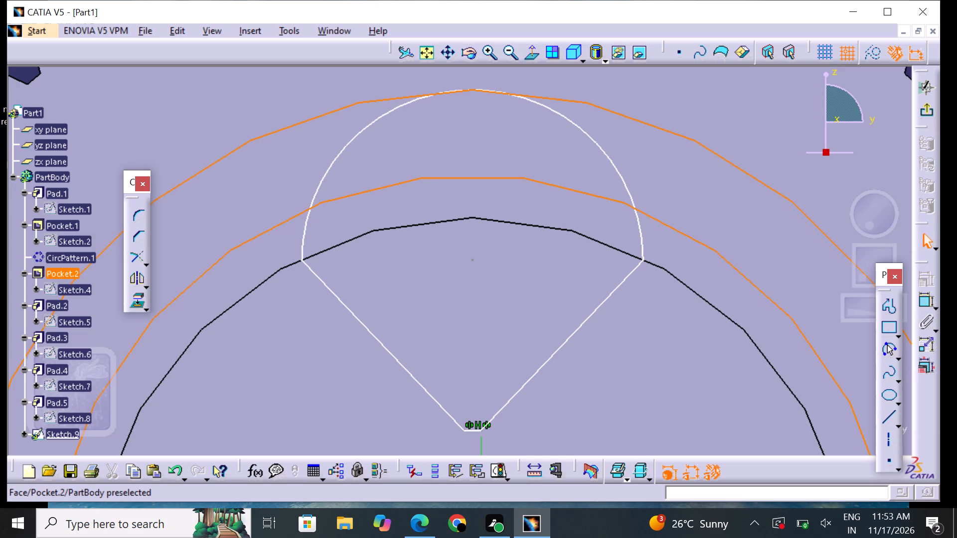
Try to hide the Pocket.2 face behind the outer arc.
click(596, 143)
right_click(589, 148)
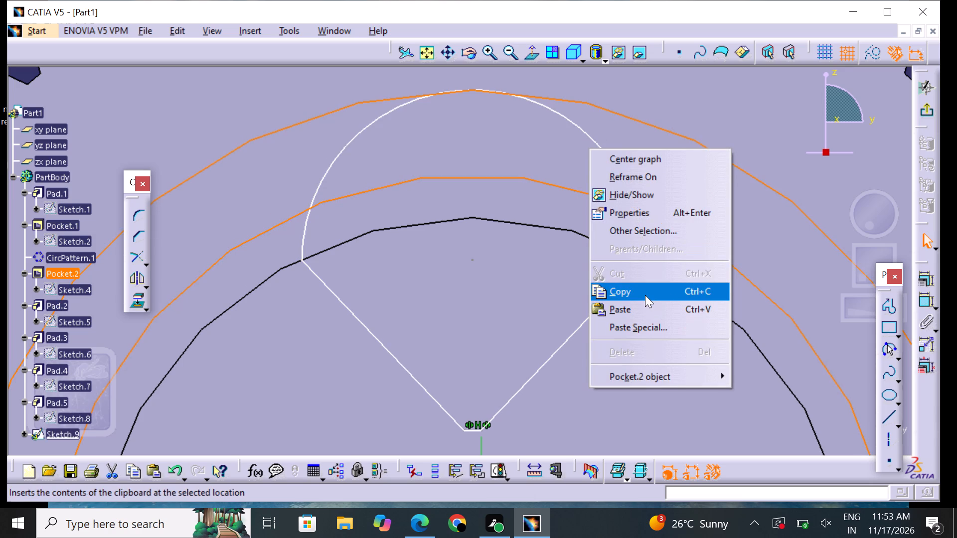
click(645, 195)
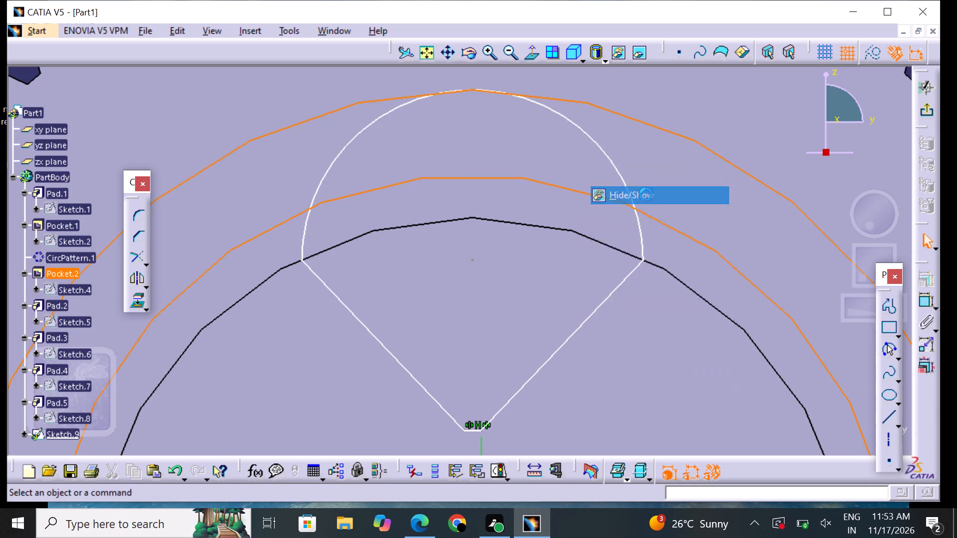
Undo the face visibility change and the outward-bulging arc that closes the V-shaped profile.
key(ctrl+z)
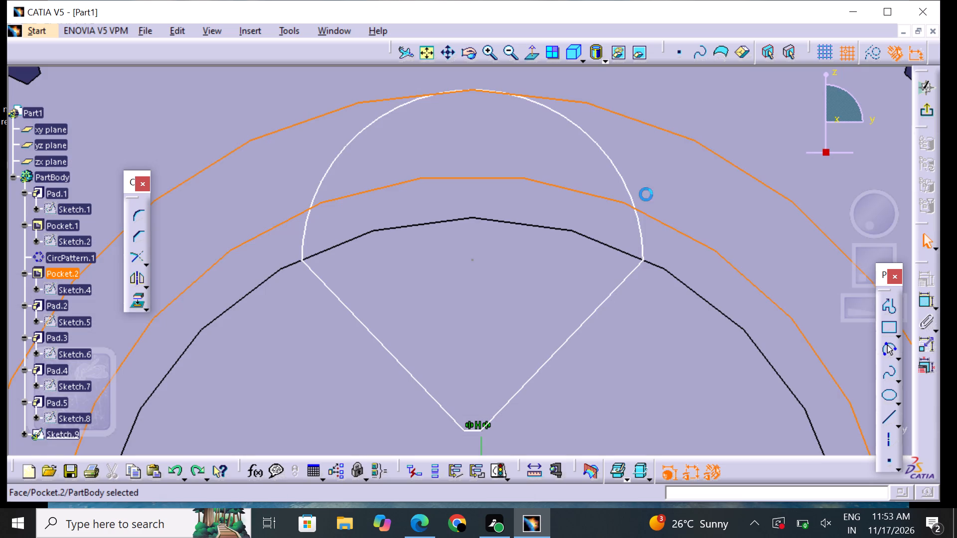
key(ctrl+z)
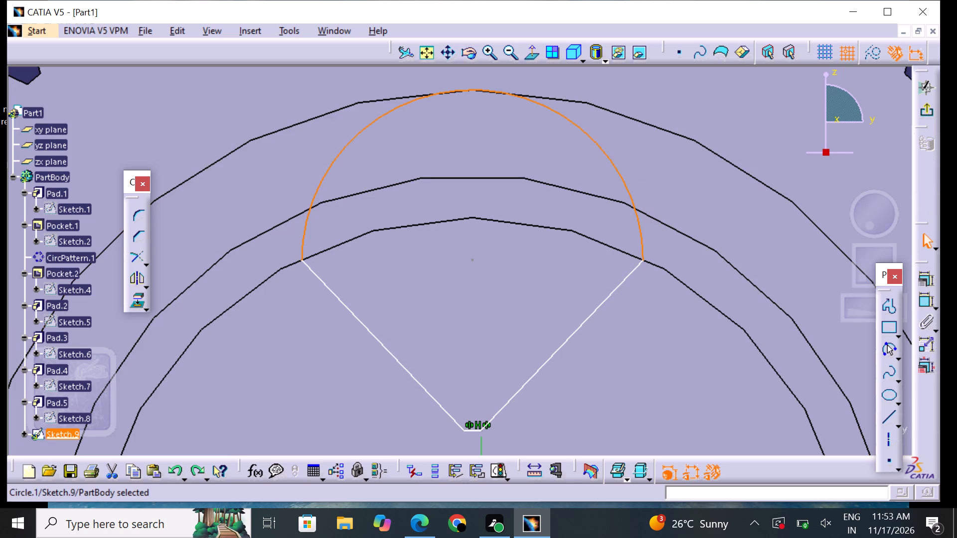
key(ctrl+z)
key(ctrl+z)
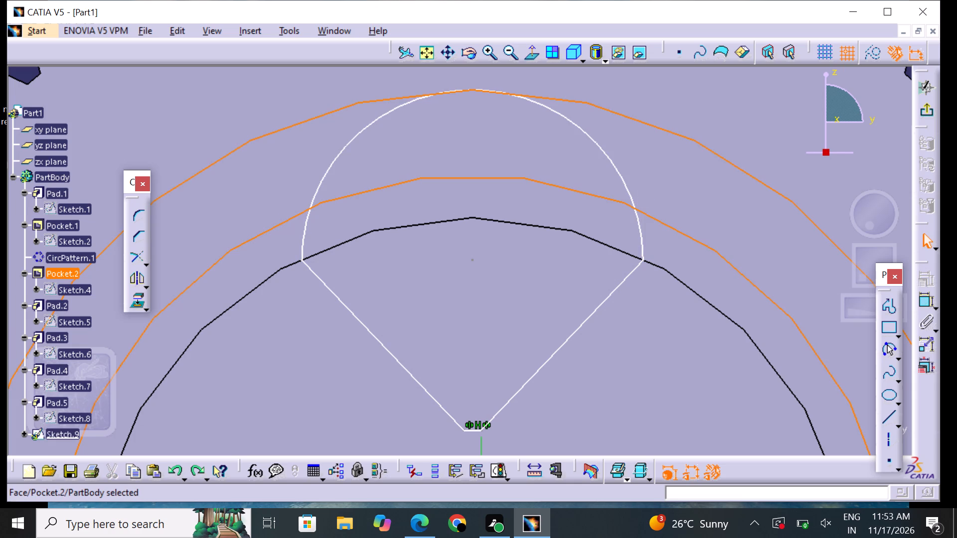
key(ctrl+z)
key(ctrl+z)
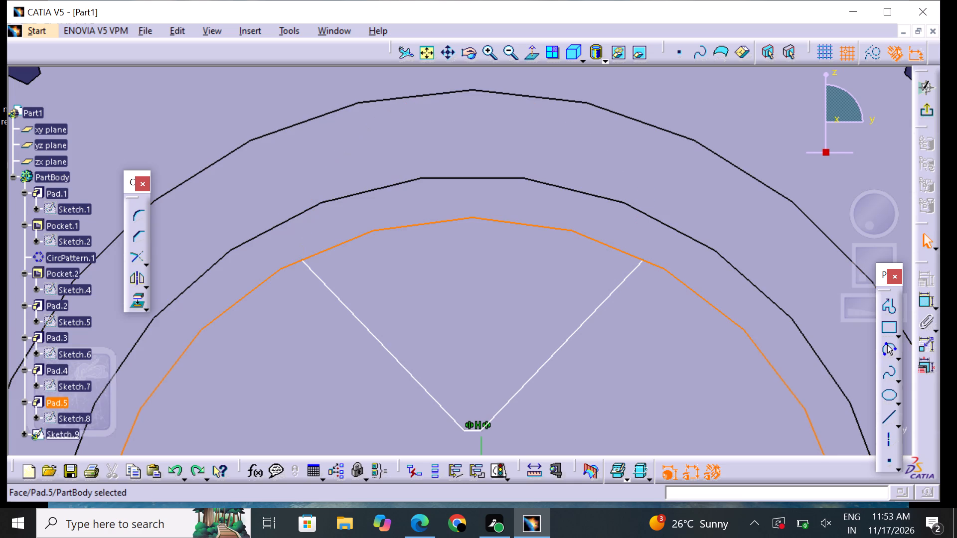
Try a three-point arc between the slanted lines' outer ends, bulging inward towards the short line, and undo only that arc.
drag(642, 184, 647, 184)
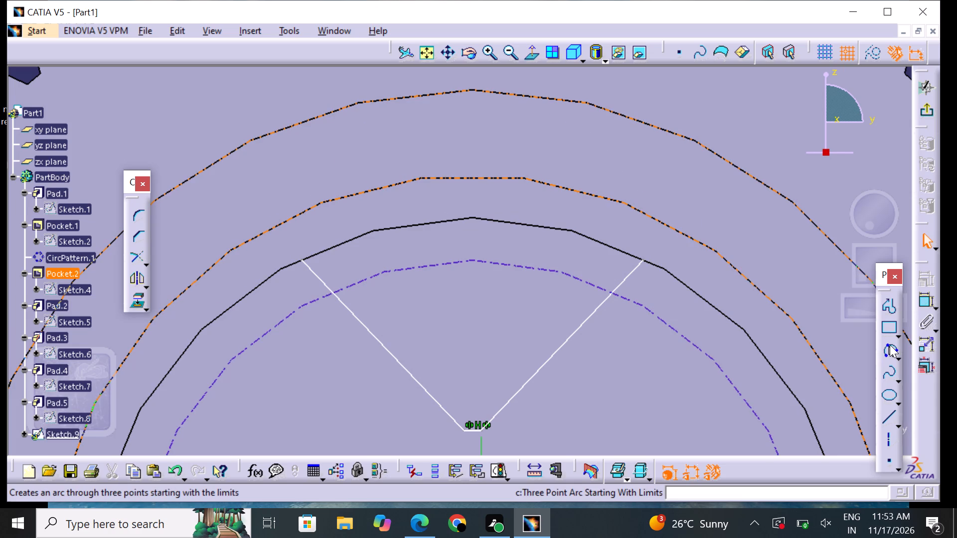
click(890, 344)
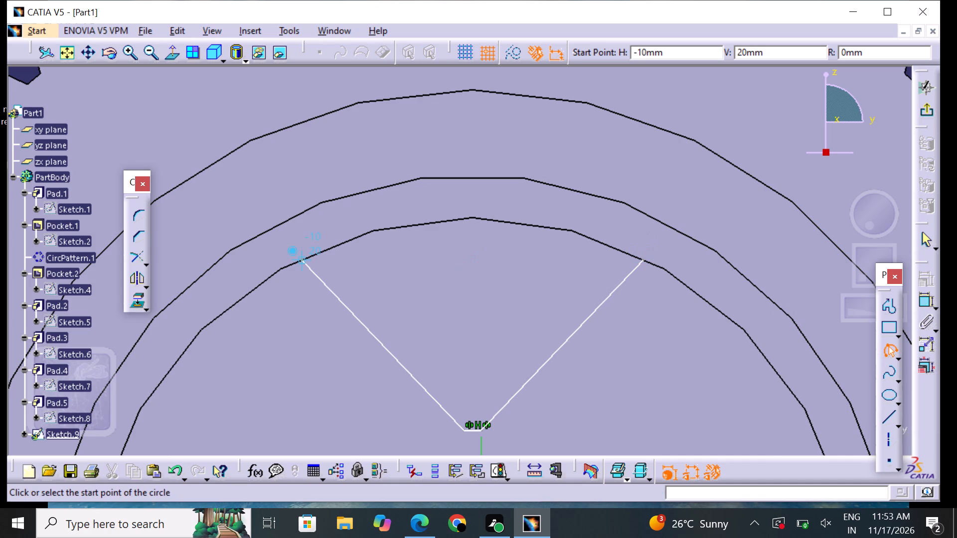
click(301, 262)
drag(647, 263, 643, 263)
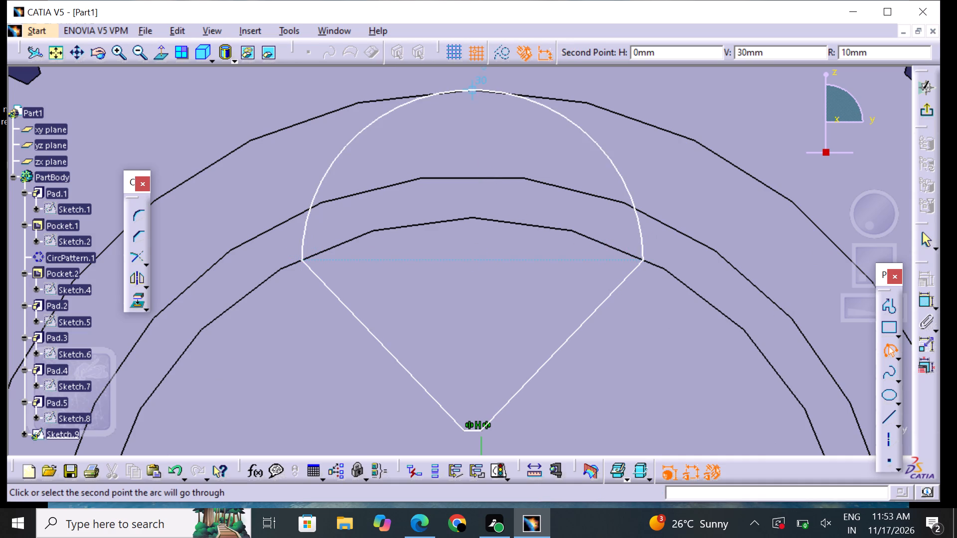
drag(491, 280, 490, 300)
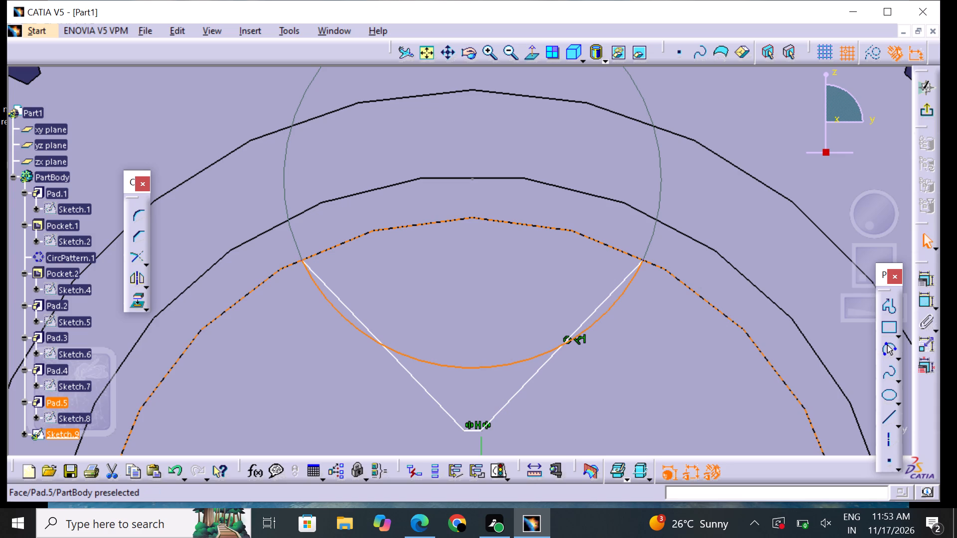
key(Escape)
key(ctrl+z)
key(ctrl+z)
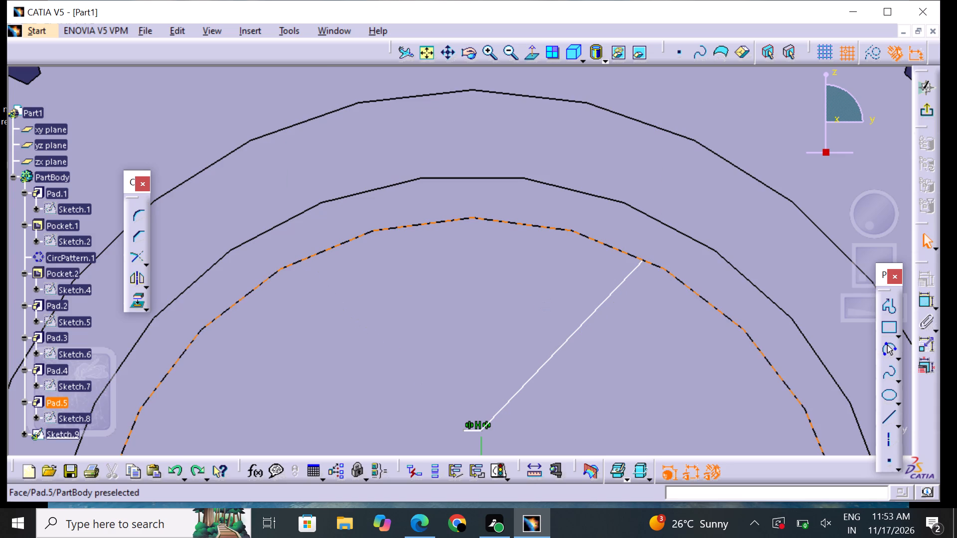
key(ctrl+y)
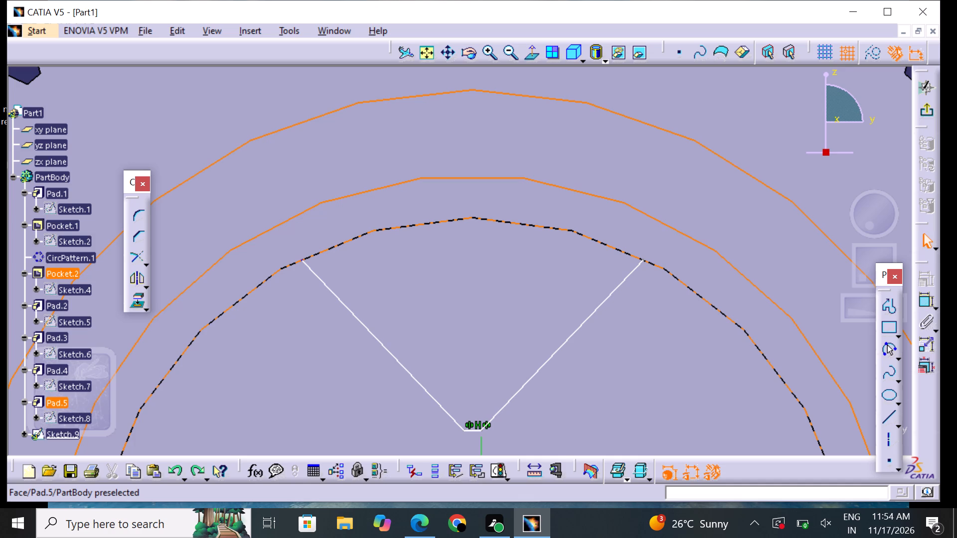
Delete both slanted lines of the V-shaped profile, keeping the short horizontal line.
click(582, 322)
right_click(581, 321)
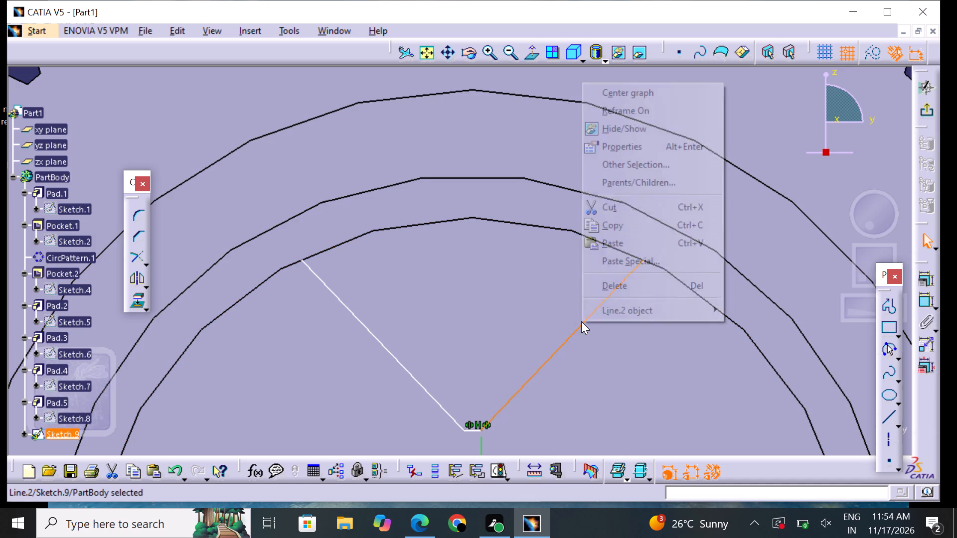
click(603, 293)
click(423, 385)
right_click(423, 384)
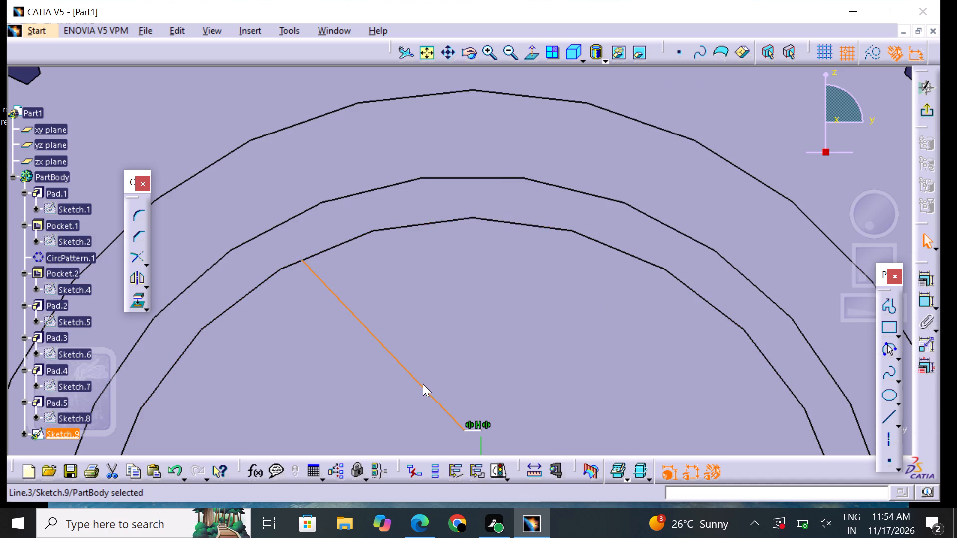
click(456, 352)
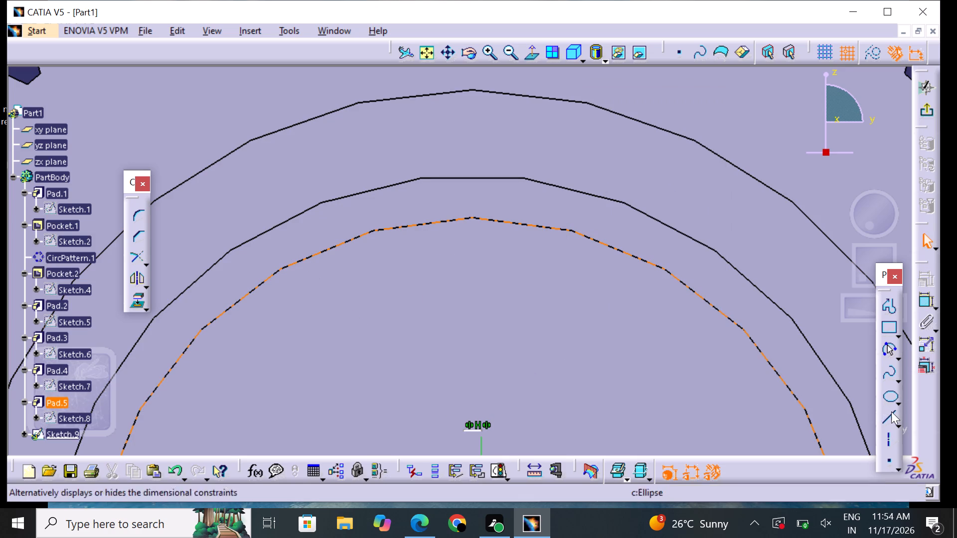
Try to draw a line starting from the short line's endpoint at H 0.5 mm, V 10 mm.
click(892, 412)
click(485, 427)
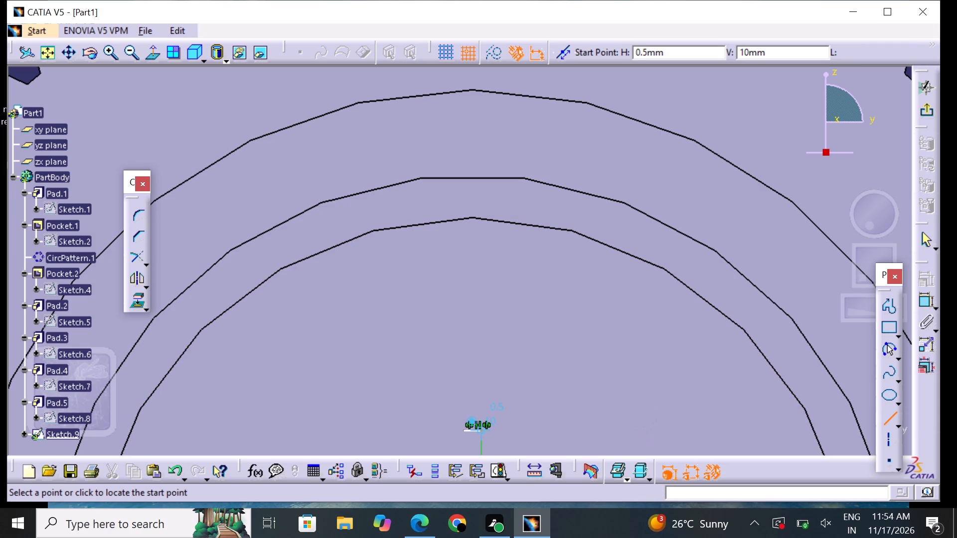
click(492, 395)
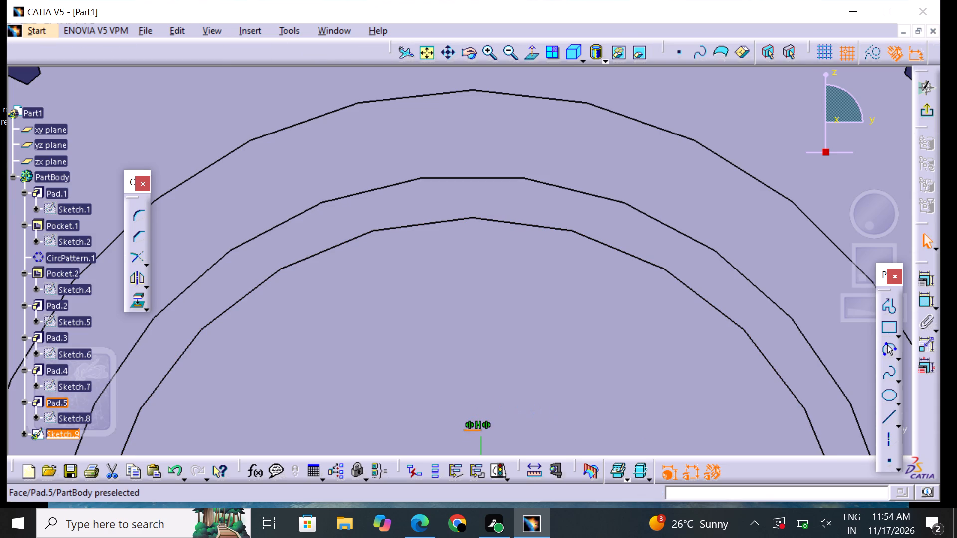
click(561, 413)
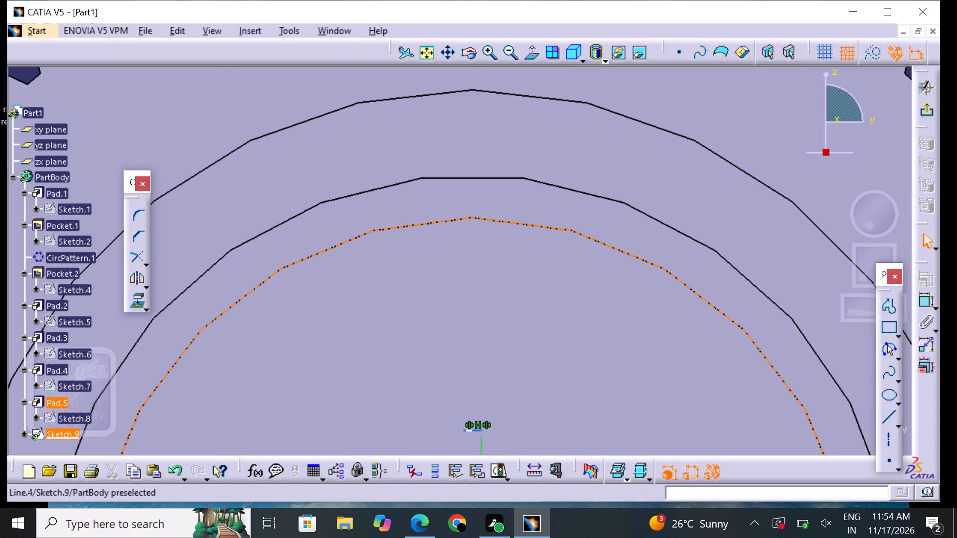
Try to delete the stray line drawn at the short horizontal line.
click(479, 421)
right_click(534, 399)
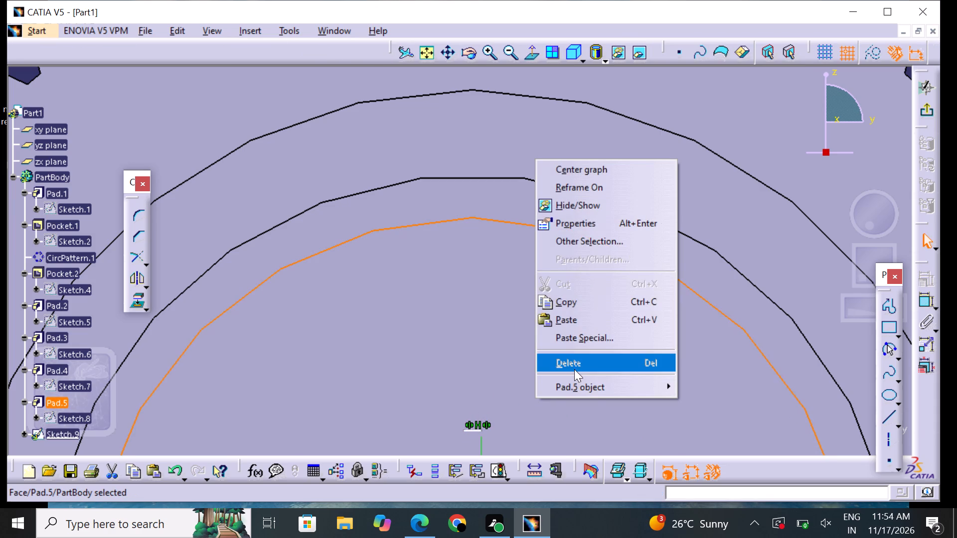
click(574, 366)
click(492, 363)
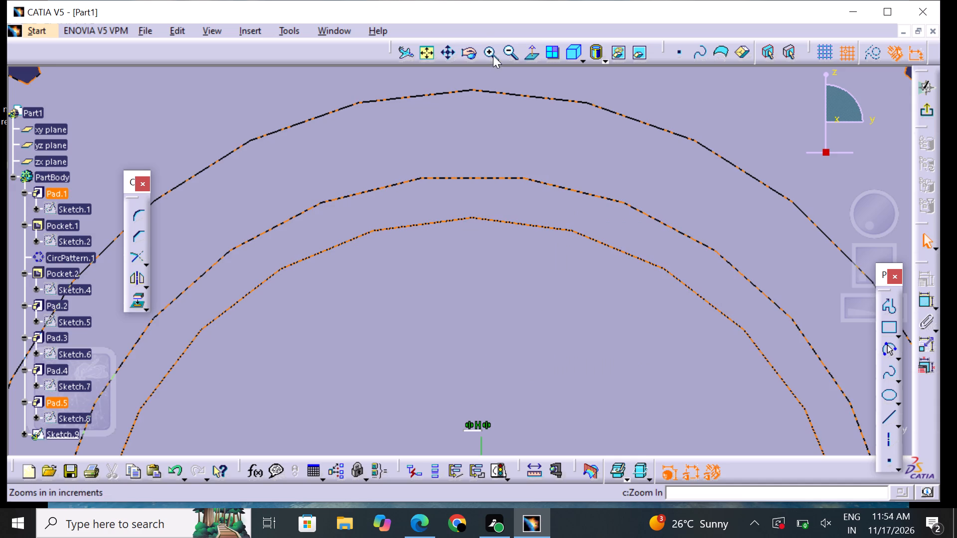
Draw a vertical line from the short line's endpoint at H 0.5 mm, V 10 mm up to H 0.5 mm, V 20 mm.
click(493, 55)
scroll(481, 281, up, 1)
middle_drag(483, 280, 488, 214)
middle_drag(527, 332, 535, 213)
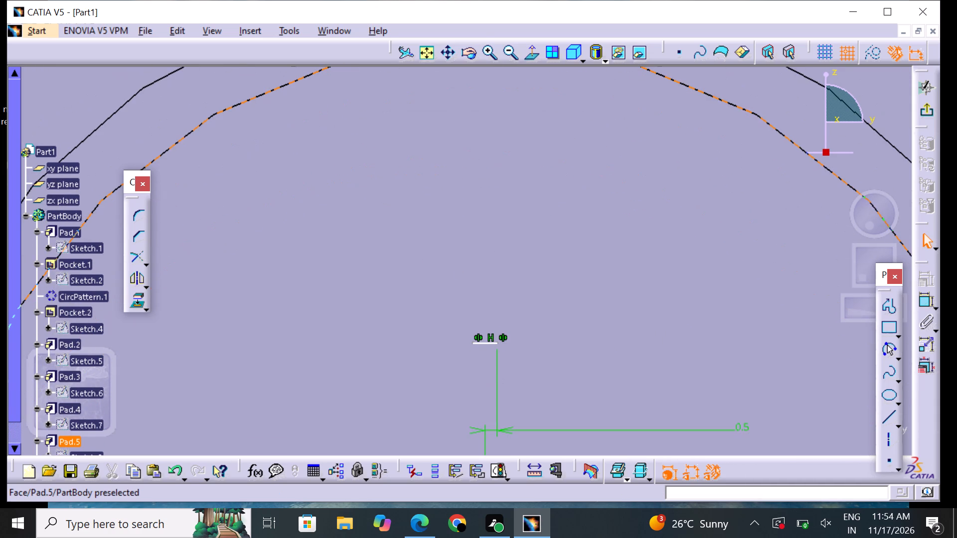
click(892, 418)
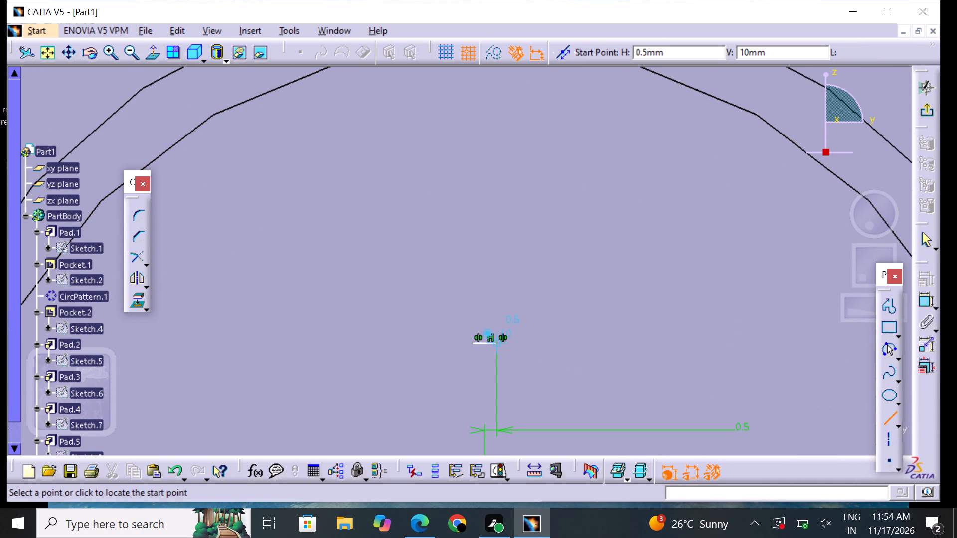
click(496, 343)
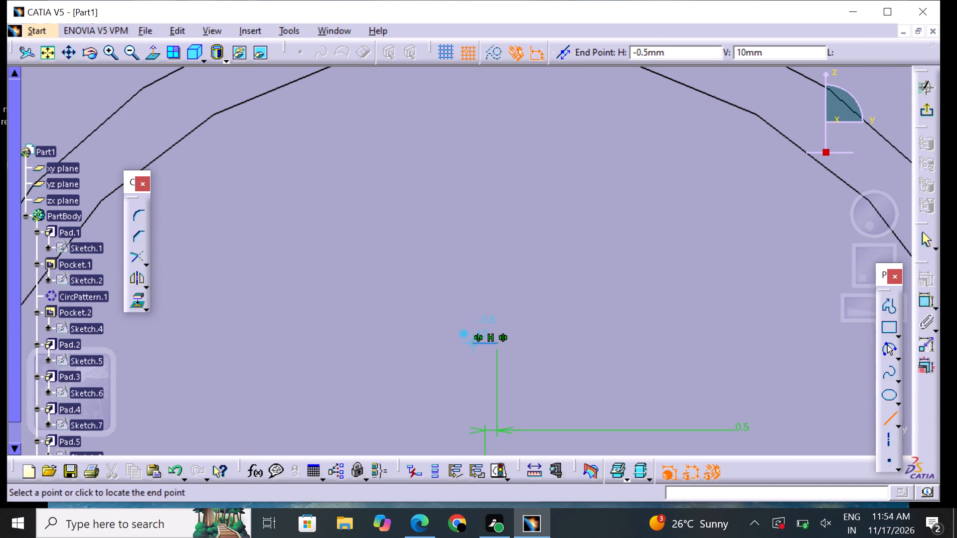
click(563, 213)
click(588, 301)
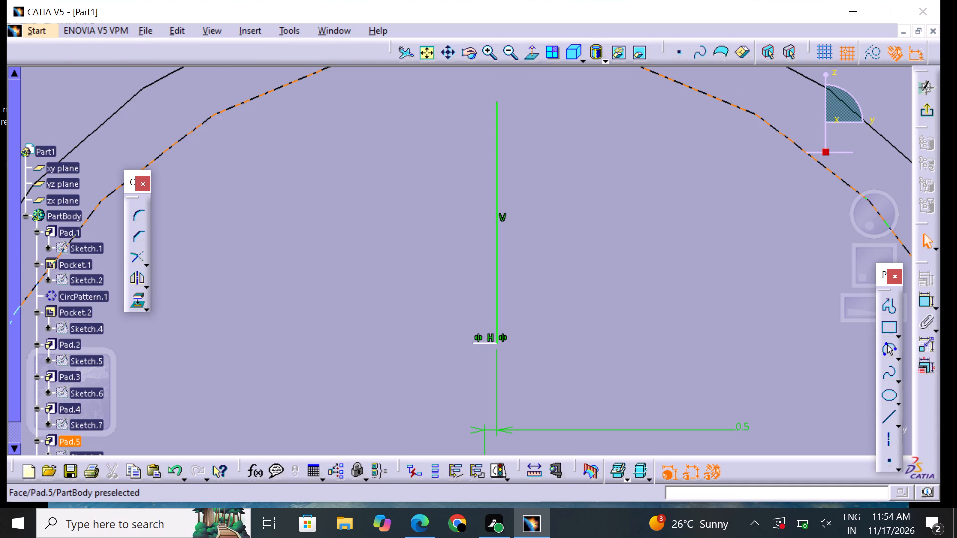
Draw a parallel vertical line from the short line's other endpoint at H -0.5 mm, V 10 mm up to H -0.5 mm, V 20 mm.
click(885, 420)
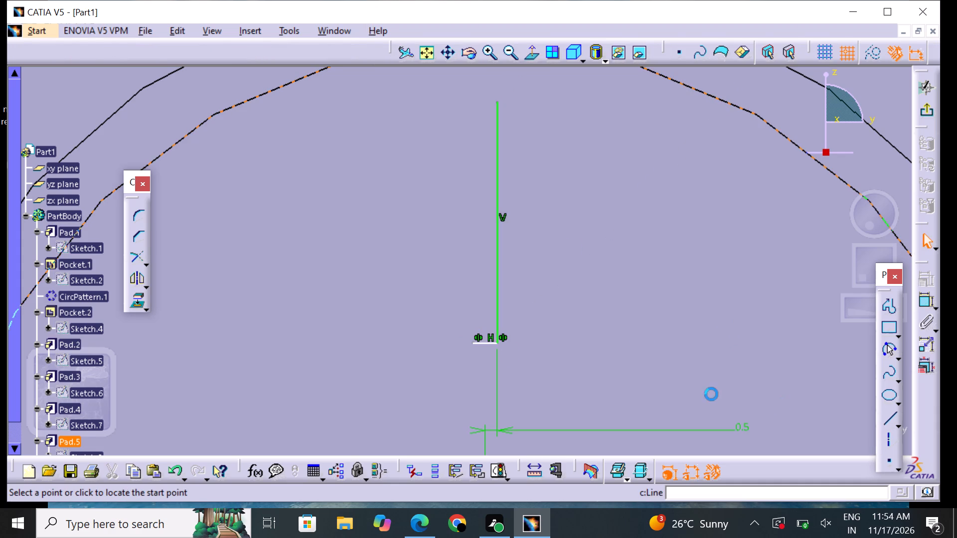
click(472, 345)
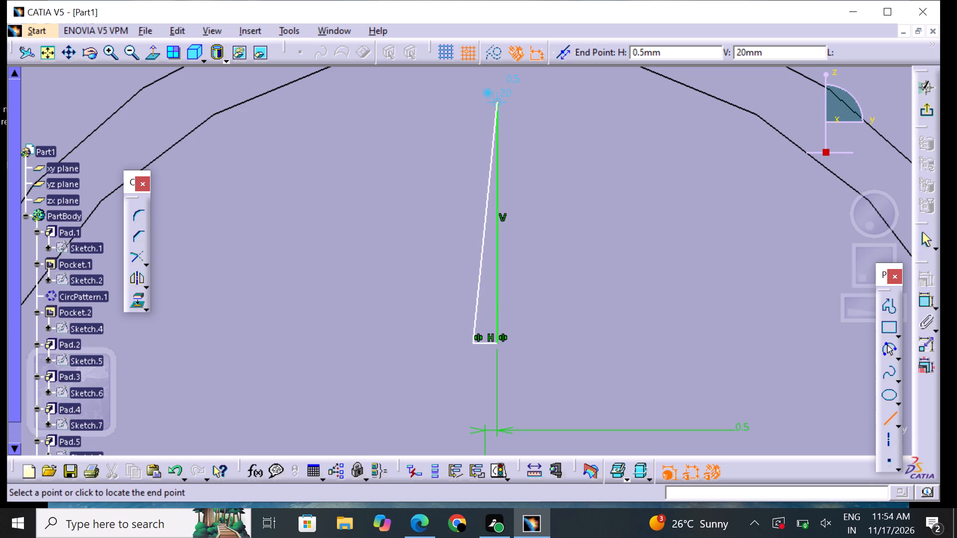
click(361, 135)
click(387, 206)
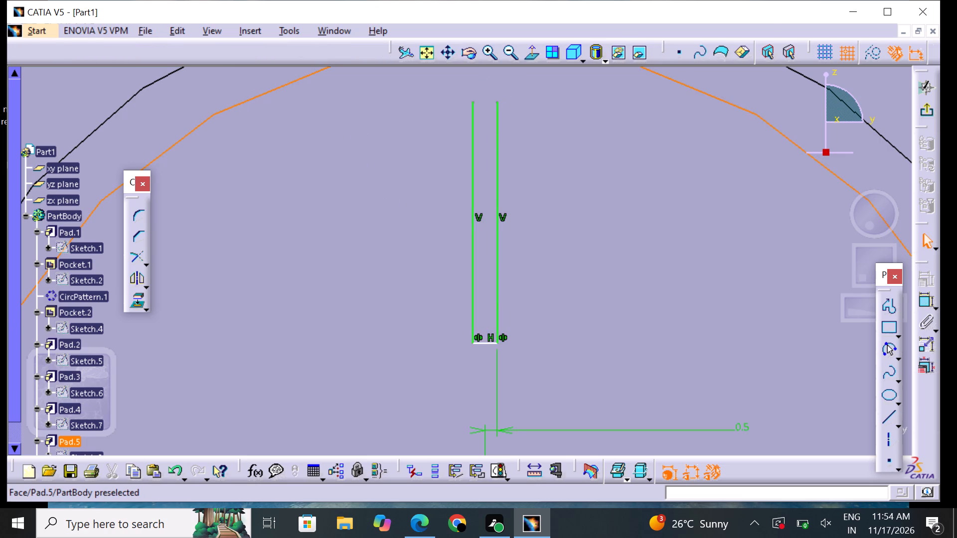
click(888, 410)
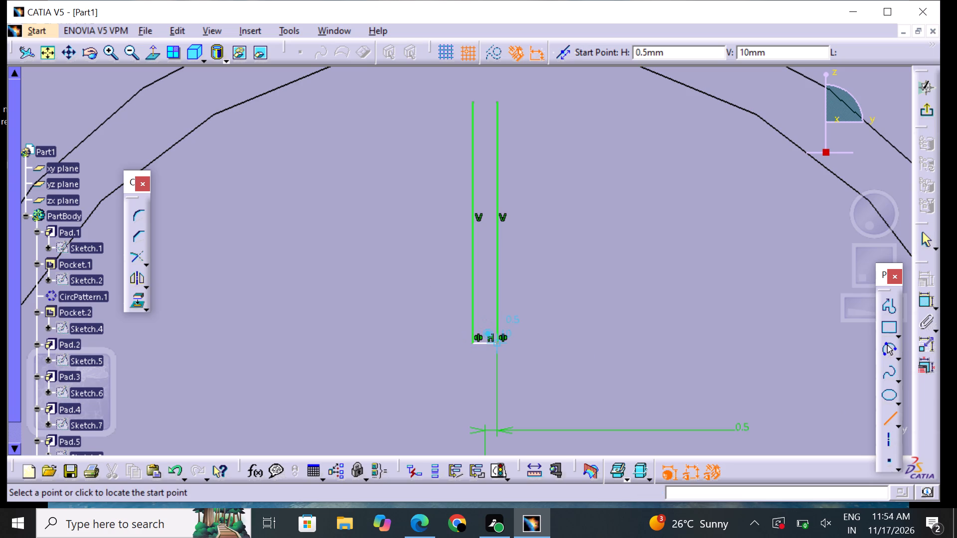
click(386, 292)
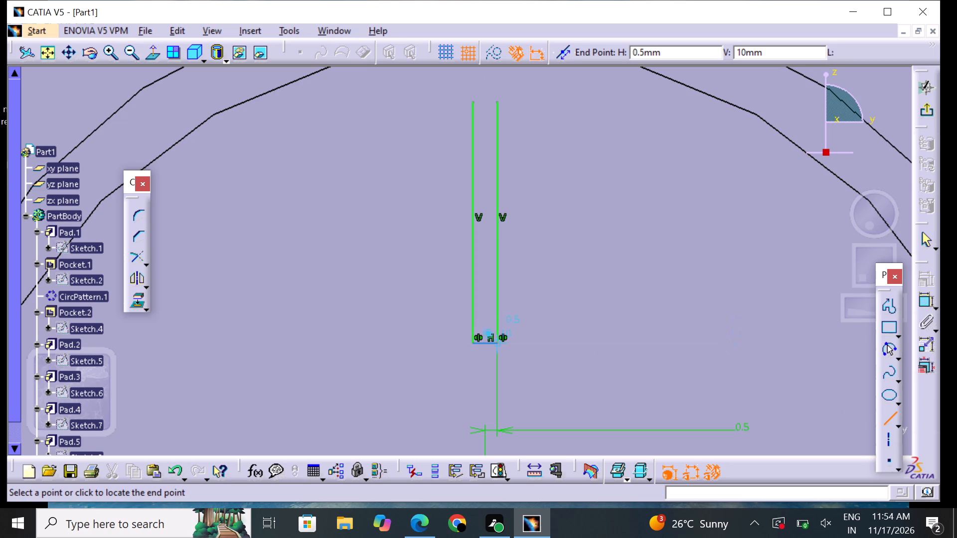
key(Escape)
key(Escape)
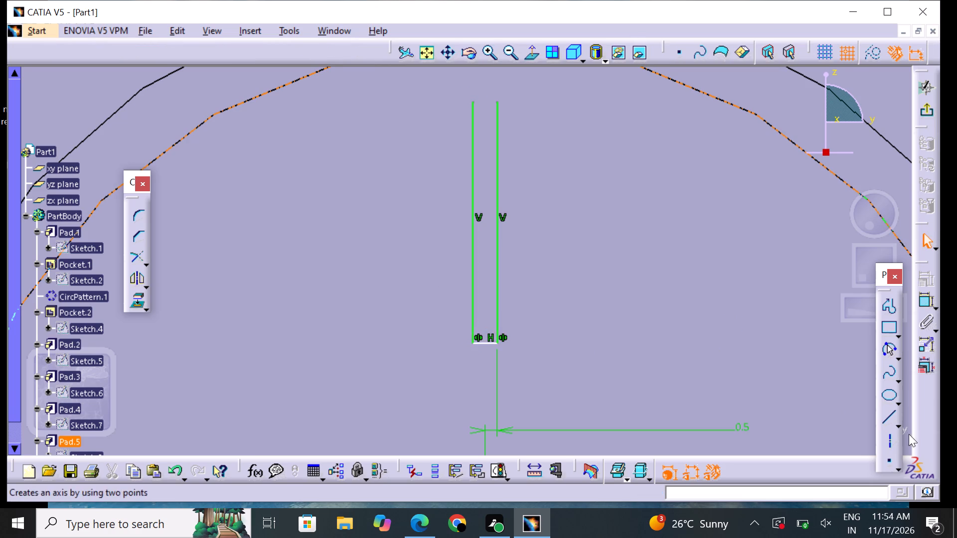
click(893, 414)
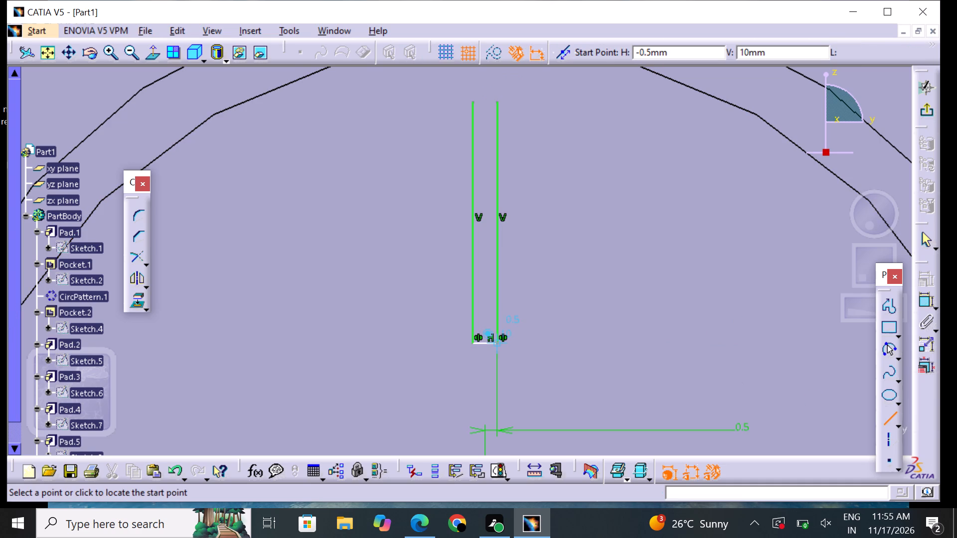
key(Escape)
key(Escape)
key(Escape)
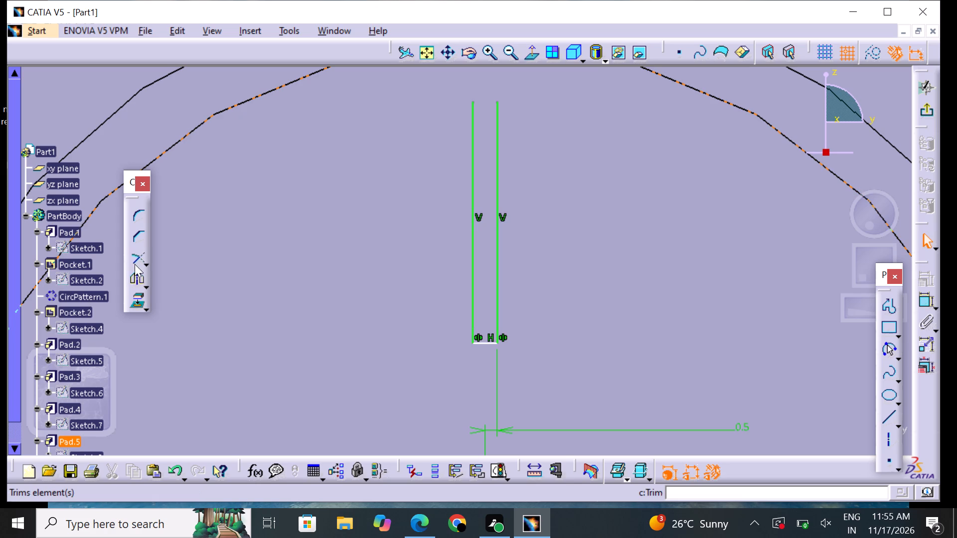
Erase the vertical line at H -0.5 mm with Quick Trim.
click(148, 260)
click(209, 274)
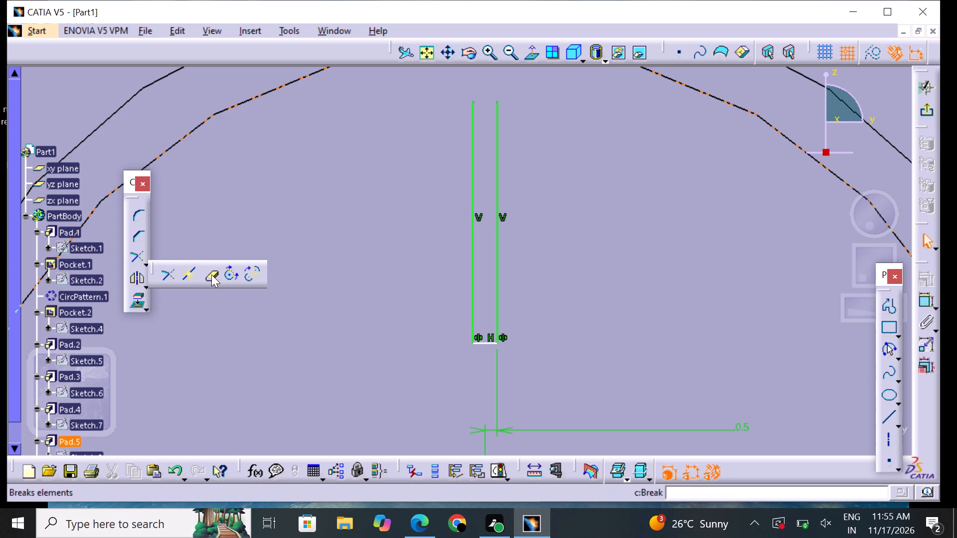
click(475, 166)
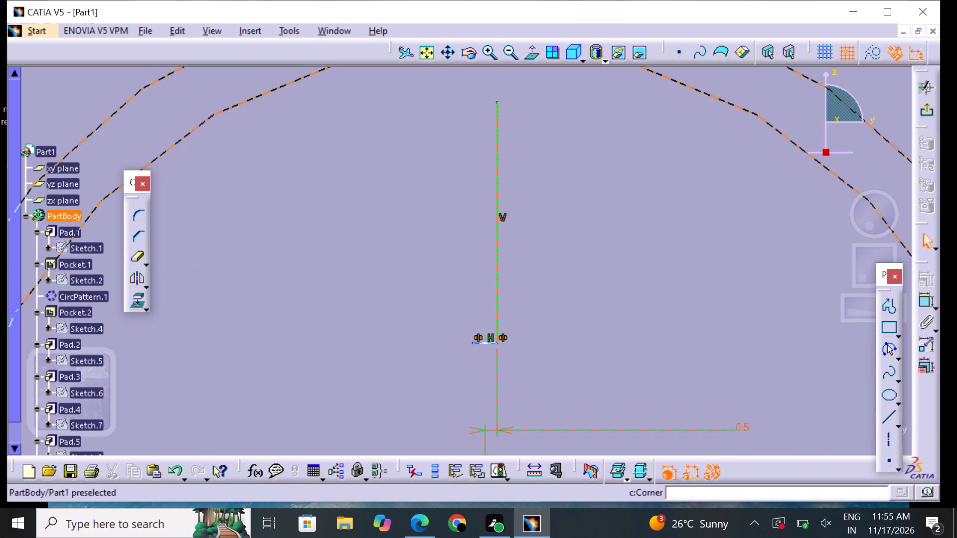
Erase the remaining vertical line at H 0.5 mm with Quick Trim.
click(140, 254)
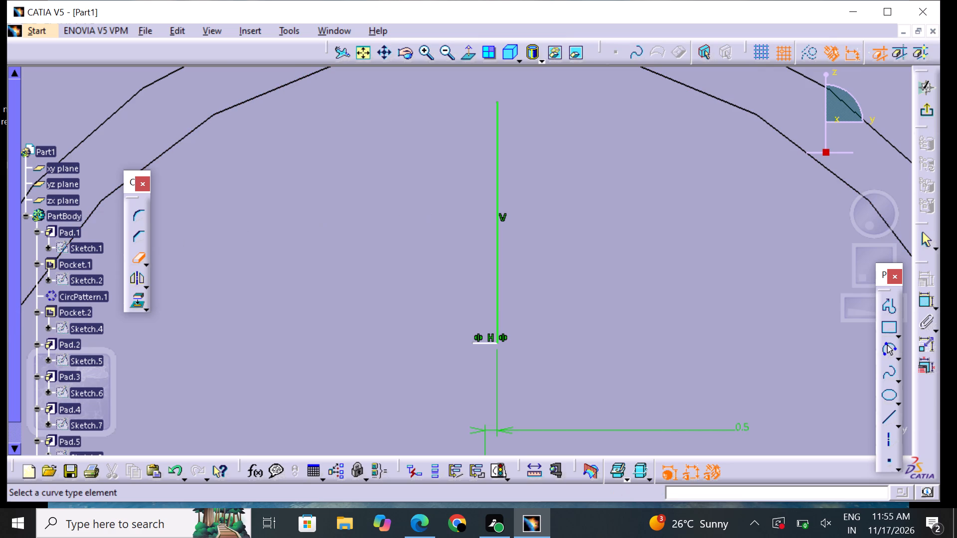
click(496, 181)
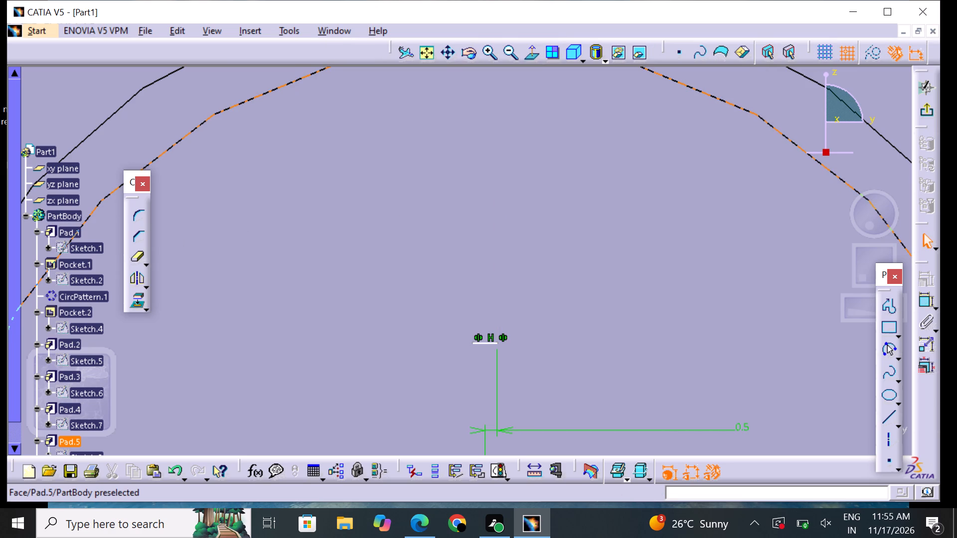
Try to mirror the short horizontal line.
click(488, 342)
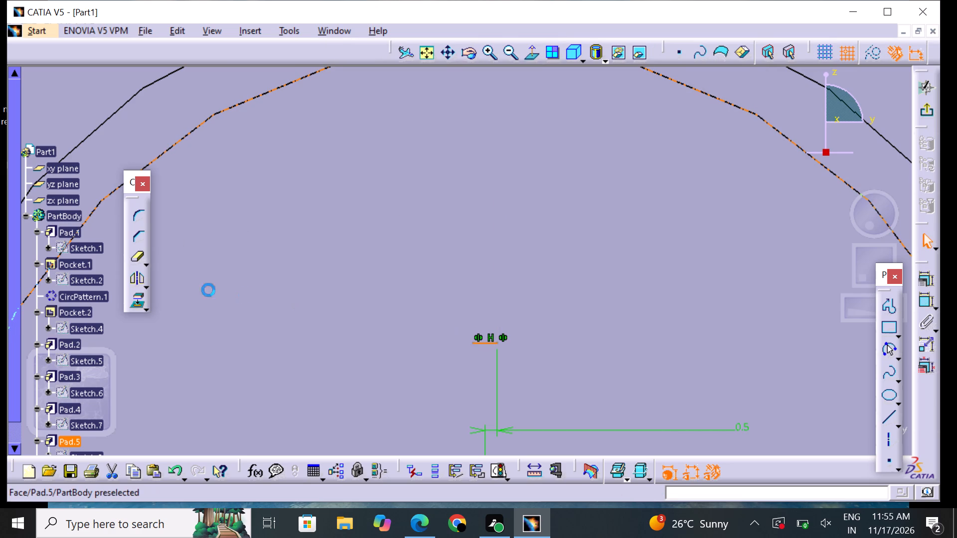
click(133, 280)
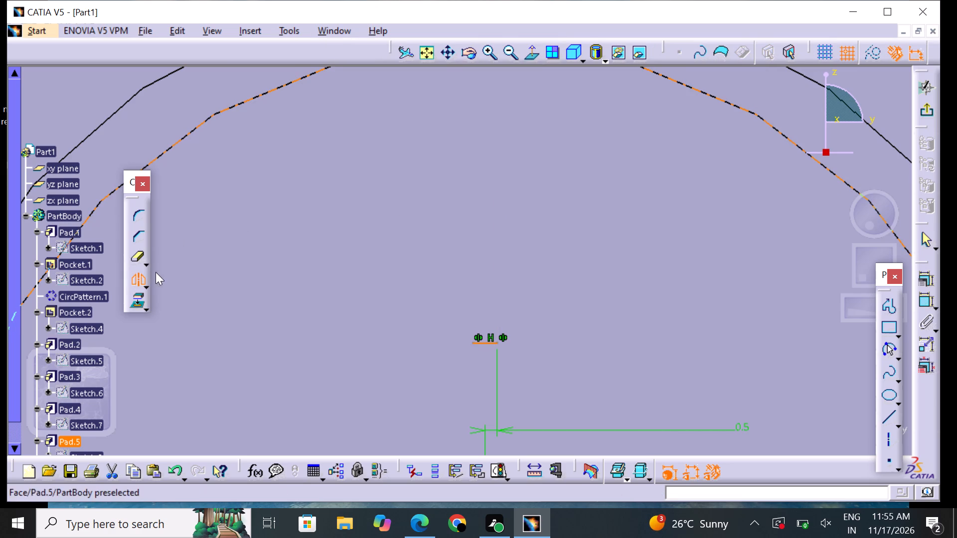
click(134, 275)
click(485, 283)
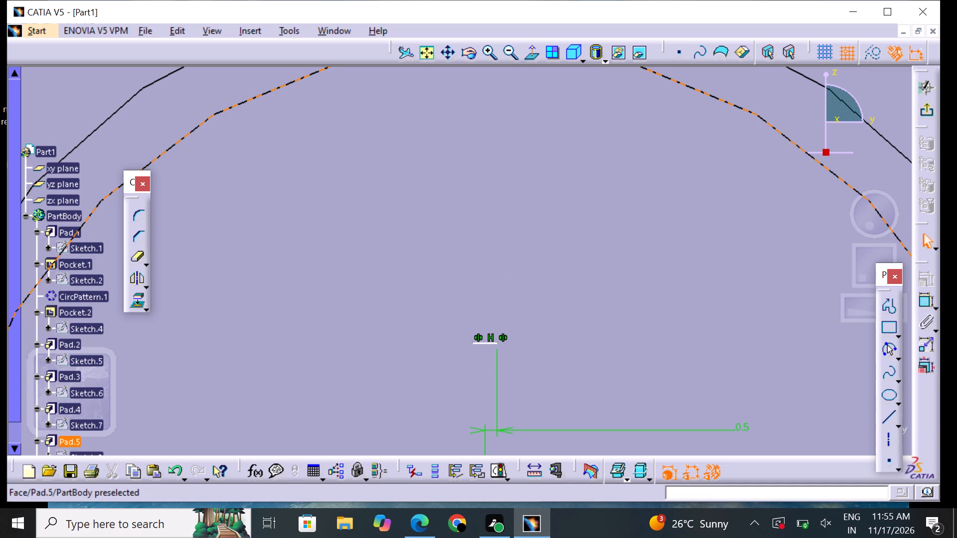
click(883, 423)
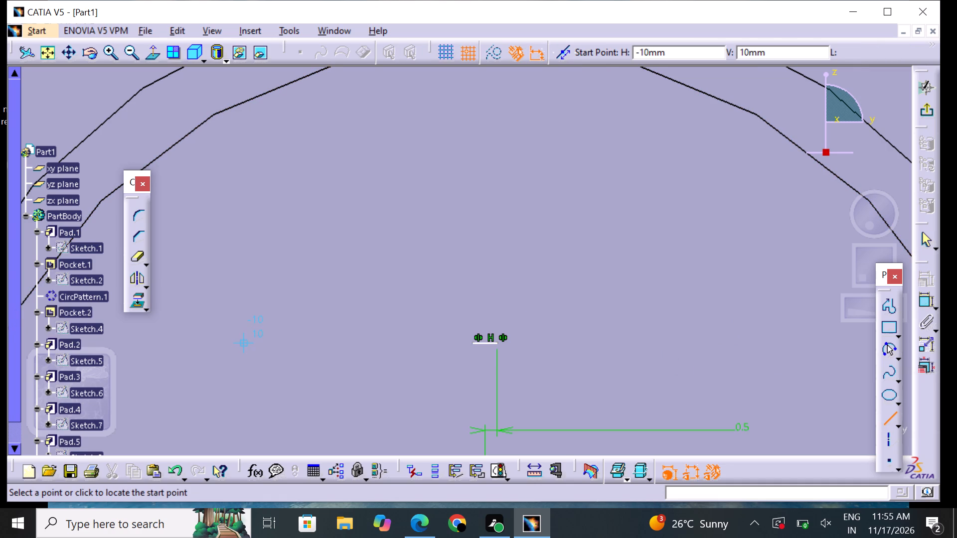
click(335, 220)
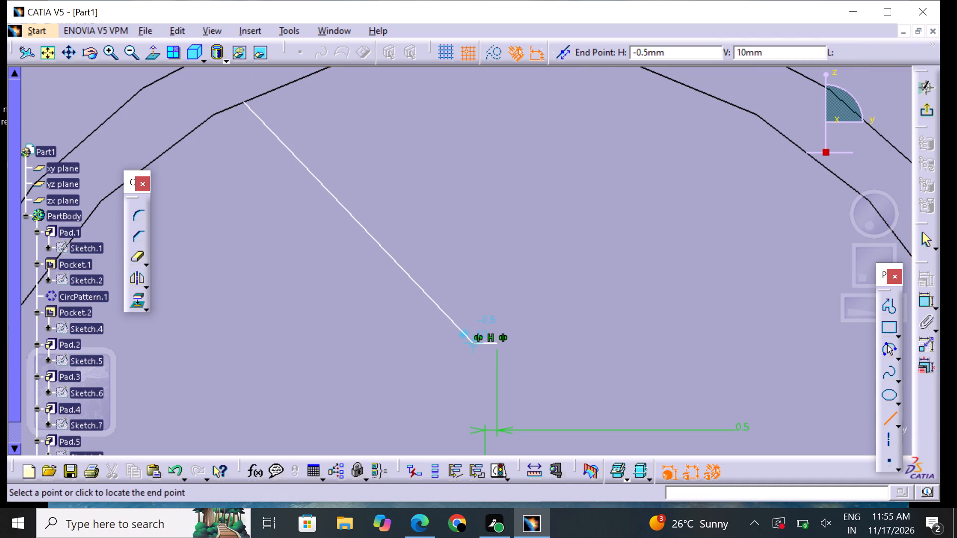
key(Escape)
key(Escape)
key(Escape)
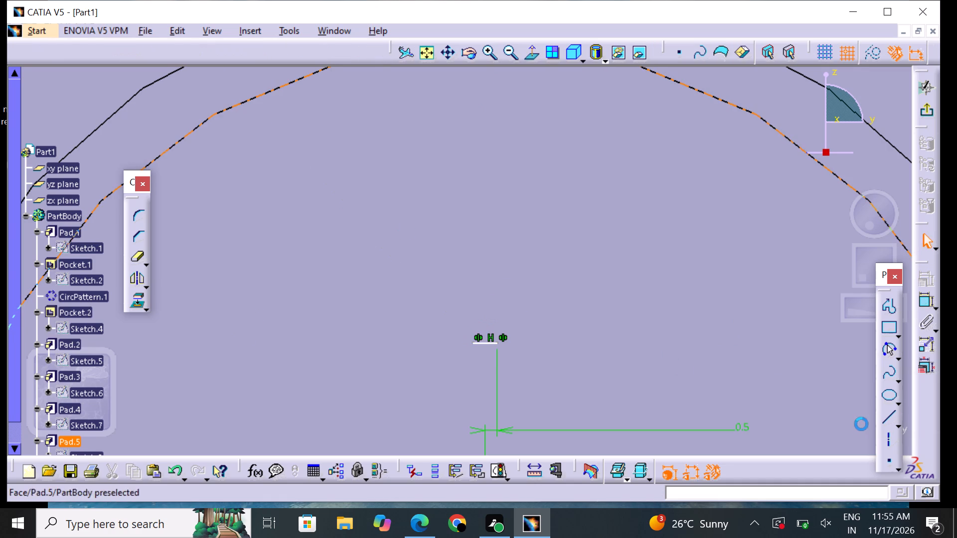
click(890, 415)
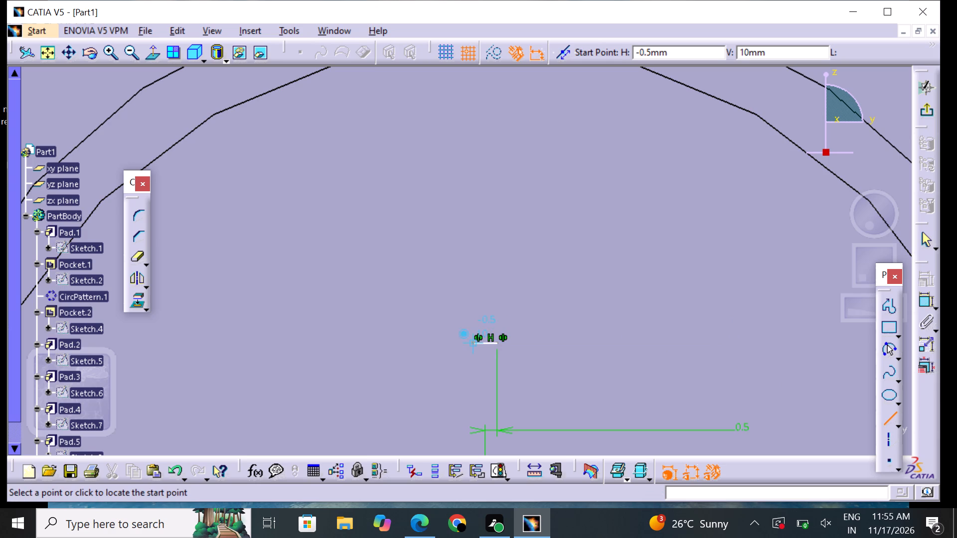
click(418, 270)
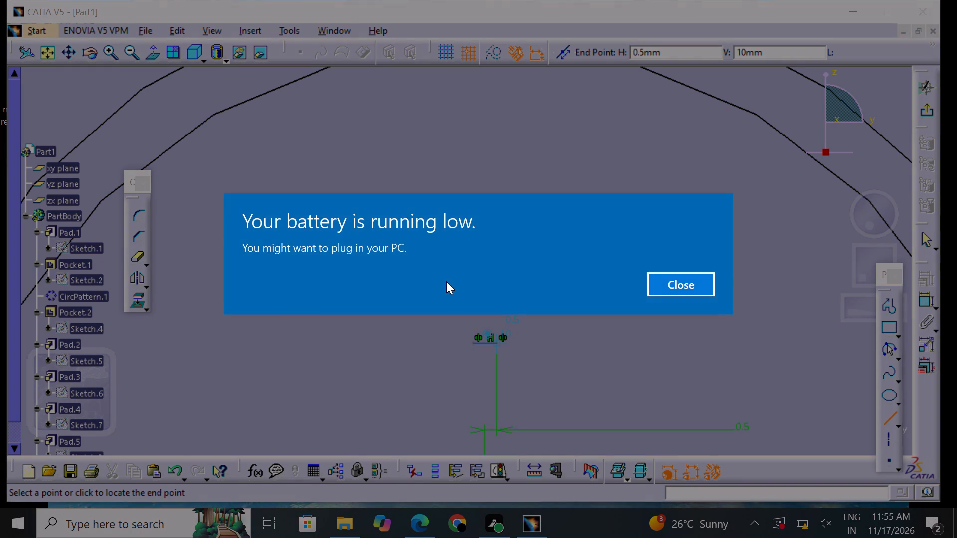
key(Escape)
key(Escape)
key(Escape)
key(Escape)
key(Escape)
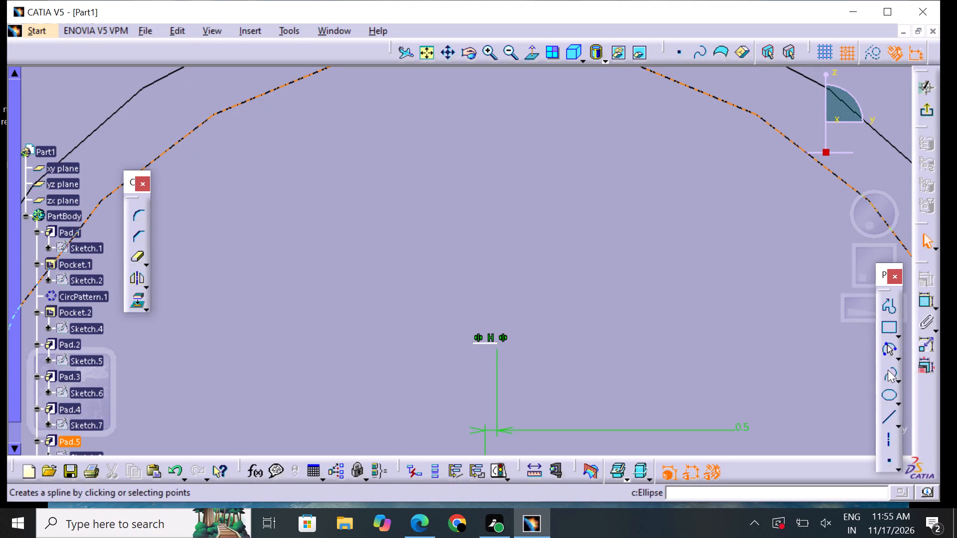
Draw a vertical profile line from the short line's endpoint at H -0.5 mm, V 10 mm up to H -0.5 mm, V 20 mm.
click(887, 305)
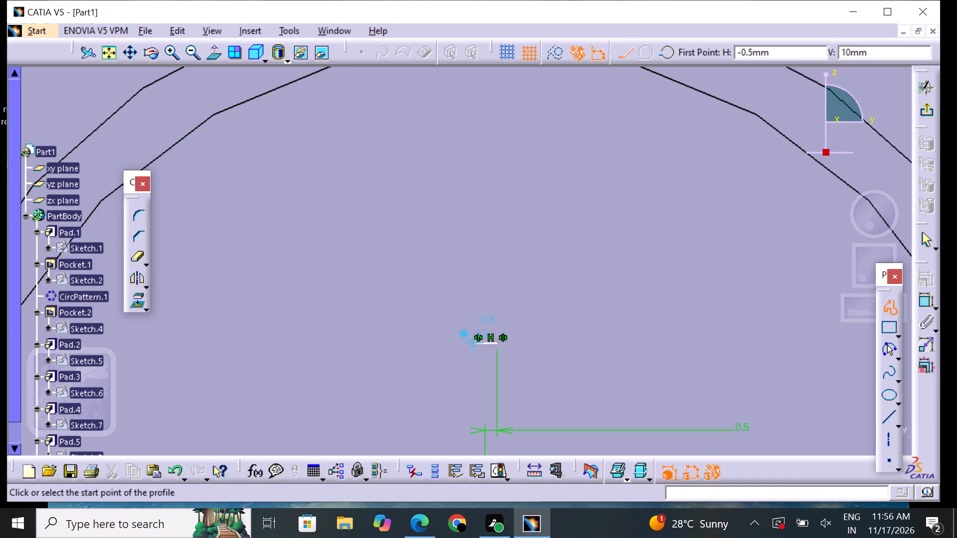
click(476, 345)
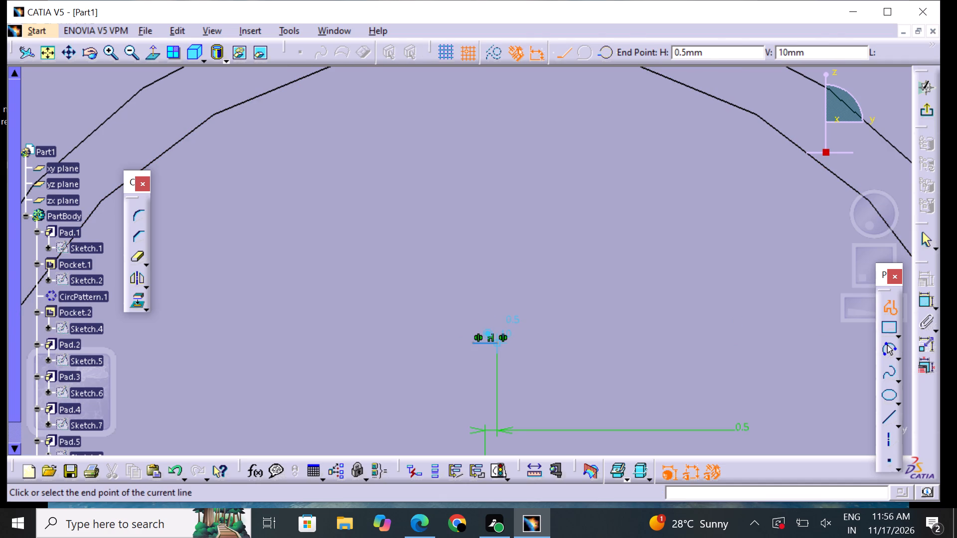
click(417, 168)
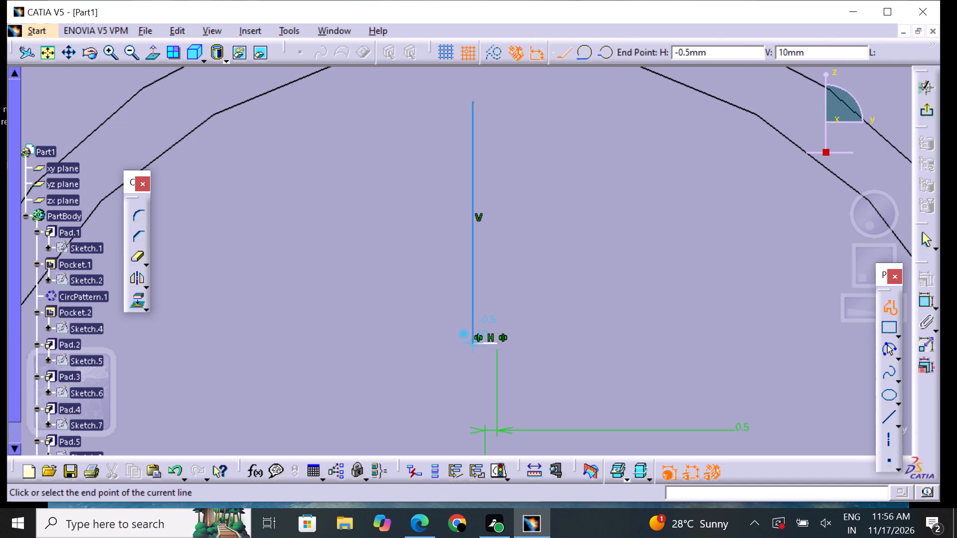
click(579, 246)
click(634, 290)
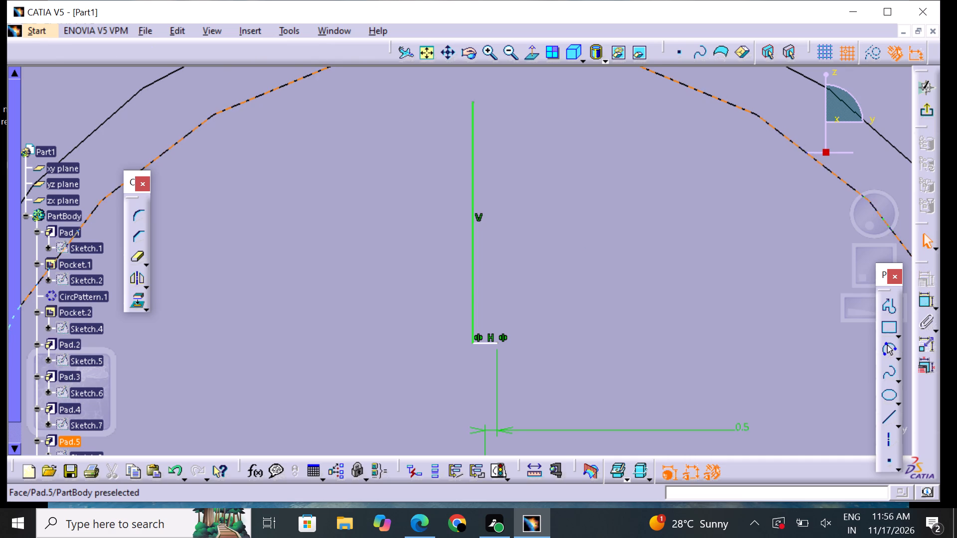
Mirror the vertical line at H -0.5 mm about the sketch's vertical axis.
click(476, 261)
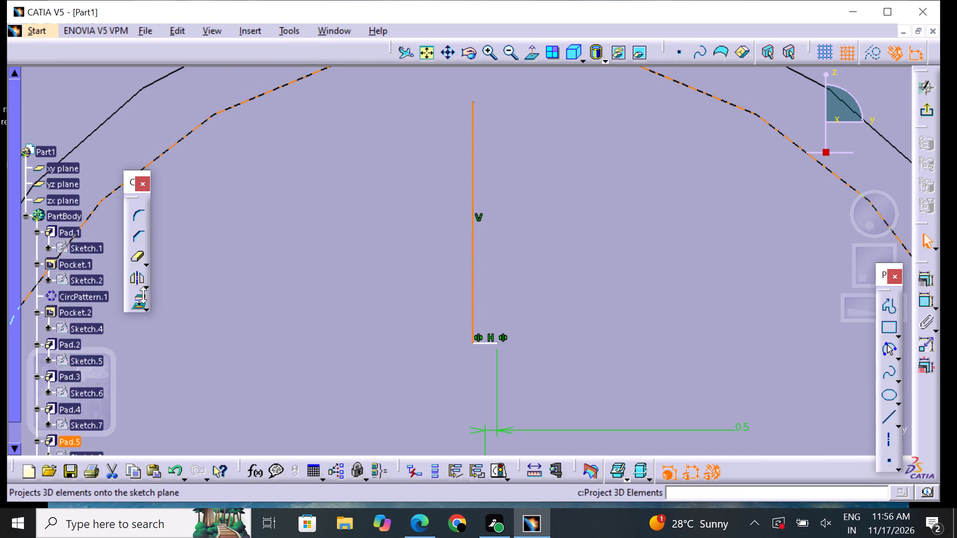
click(142, 283)
click(140, 281)
middle_drag(571, 438, 566, 319)
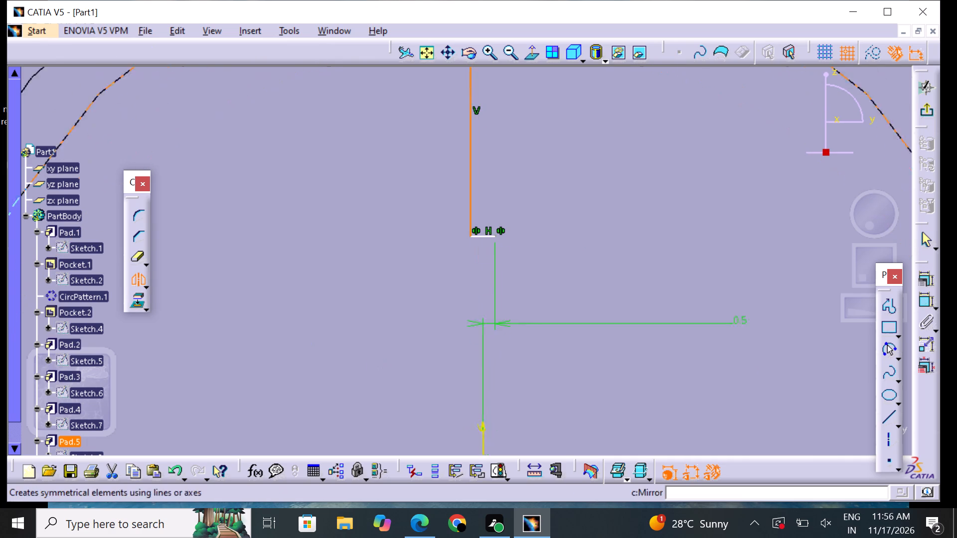
middle_drag(566, 319, 564, 311)
click(481, 406)
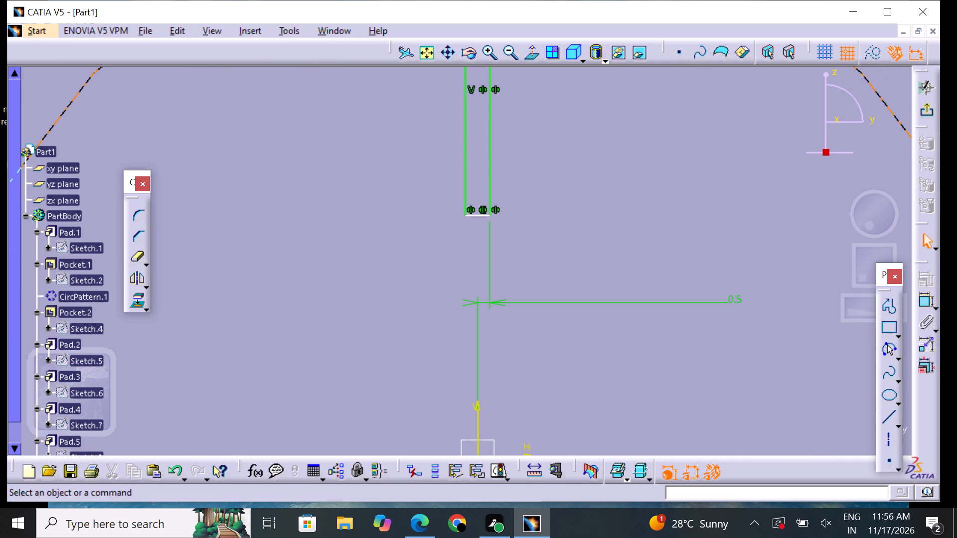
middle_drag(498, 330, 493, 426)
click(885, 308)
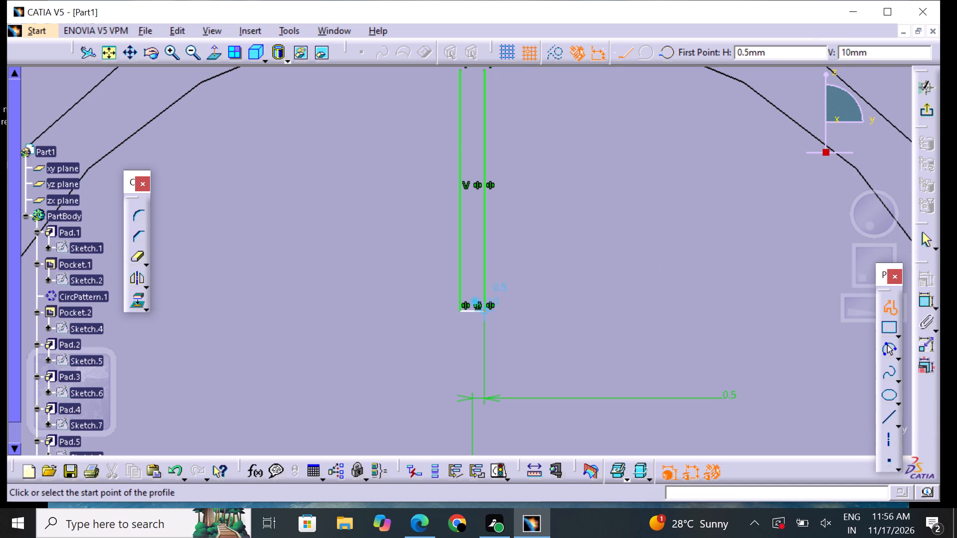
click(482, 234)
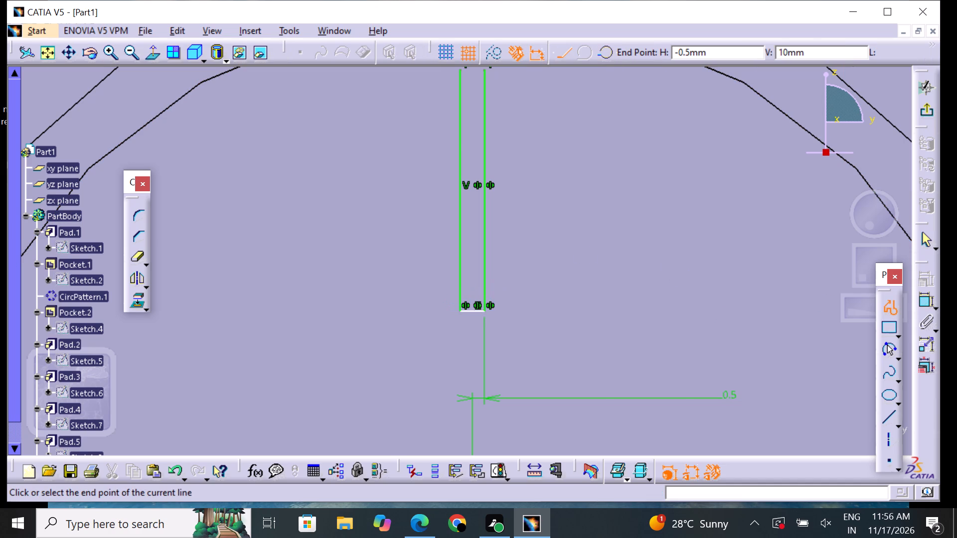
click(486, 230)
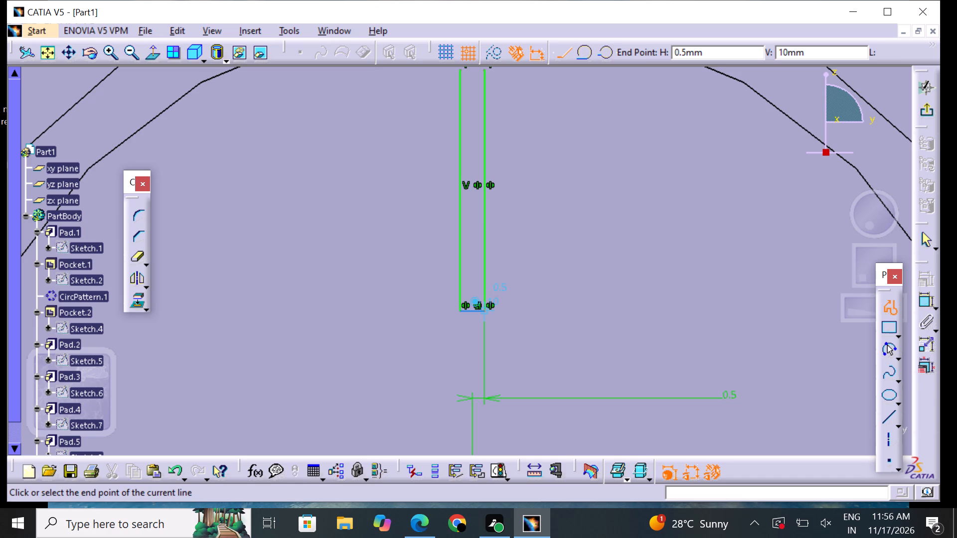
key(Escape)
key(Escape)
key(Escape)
Draw a horizontal line across the lower ends of the vertical lines, from H -10 mm to H 10 mm at V 10 mm.
click(895, 304)
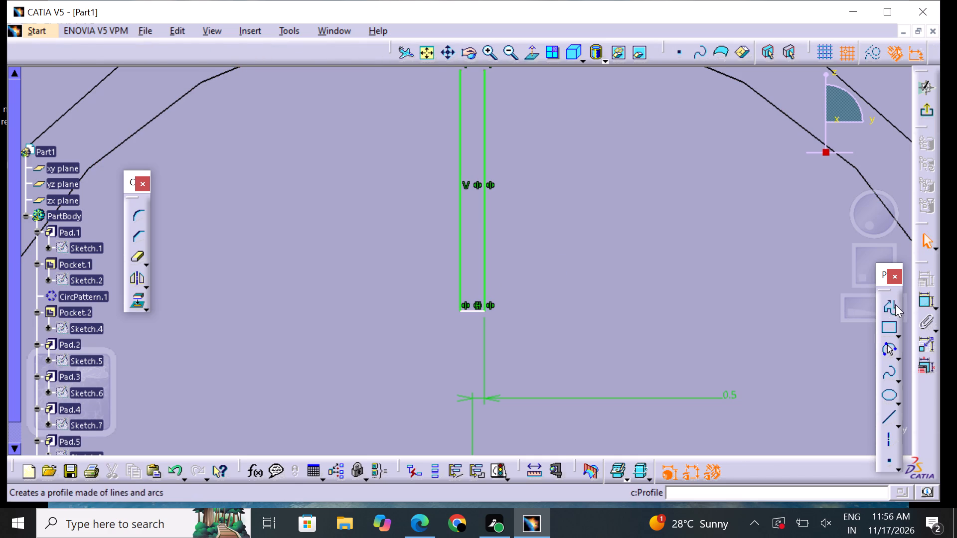
drag(261, 196, 281, 196)
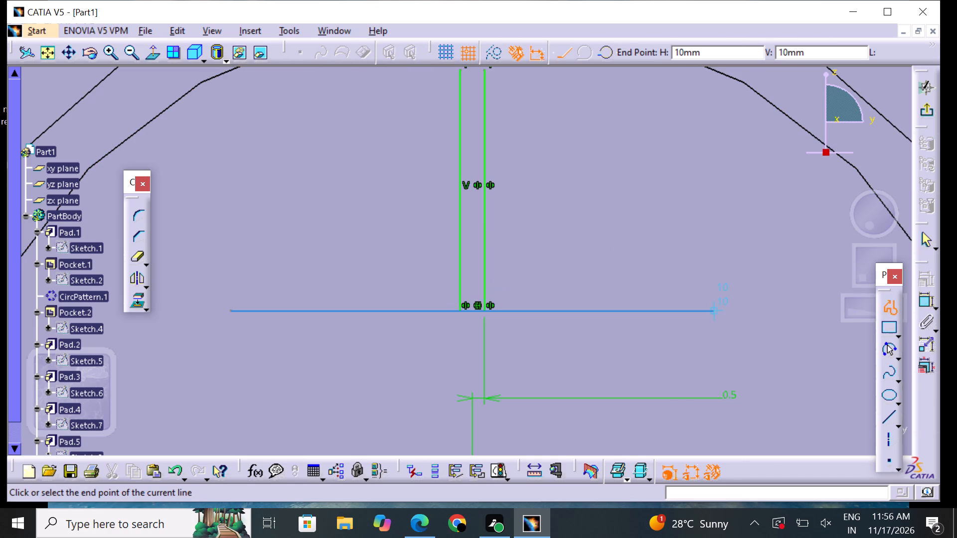
drag(646, 225, 648, 209)
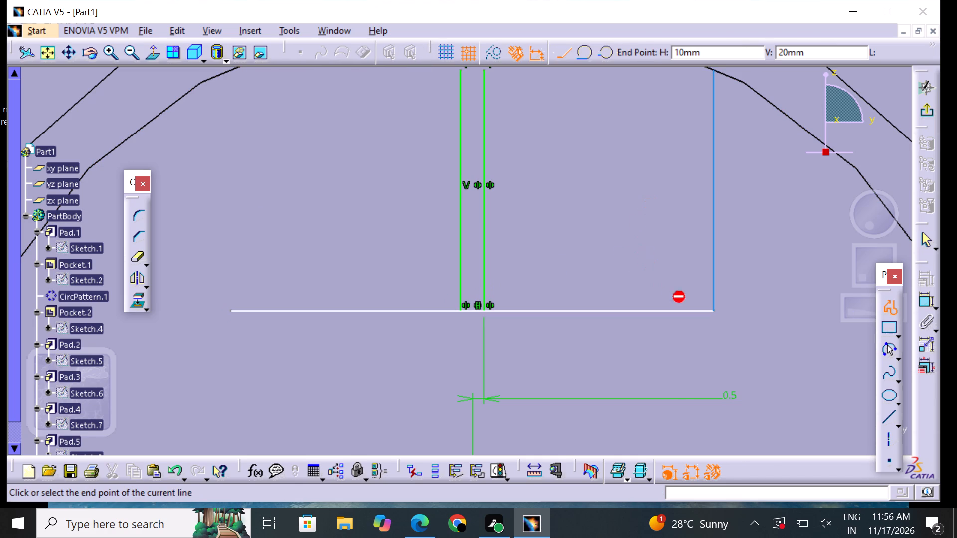
click(572, 254)
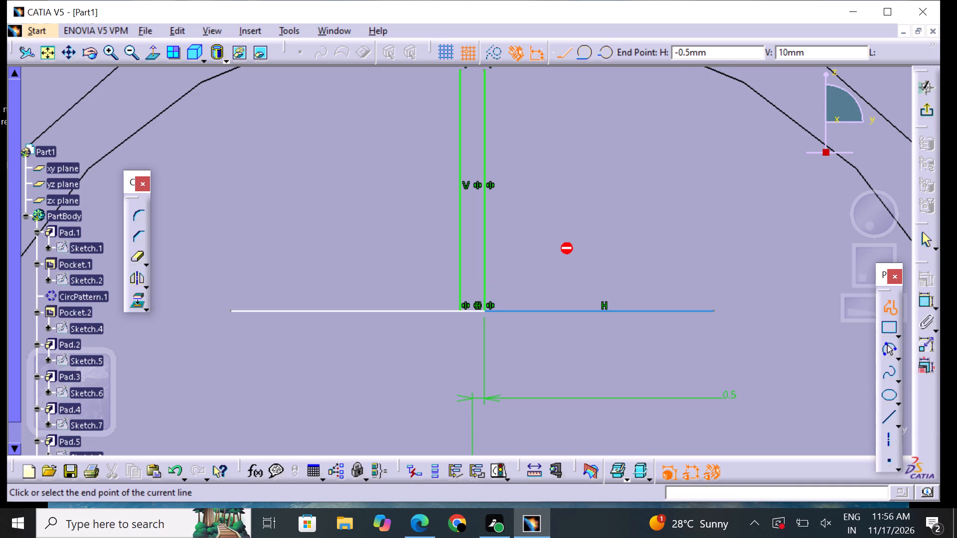
key(Escape)
key(Escape)
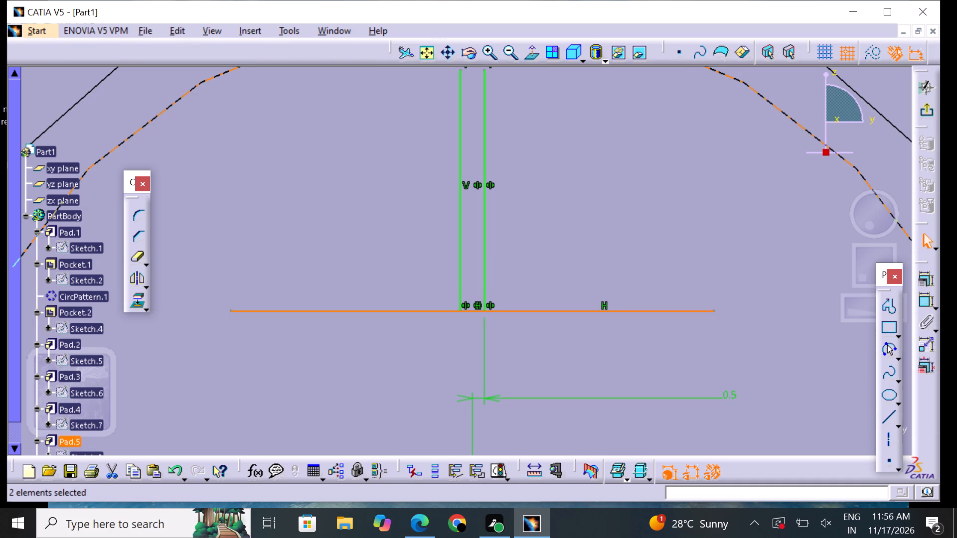
key(Escape)
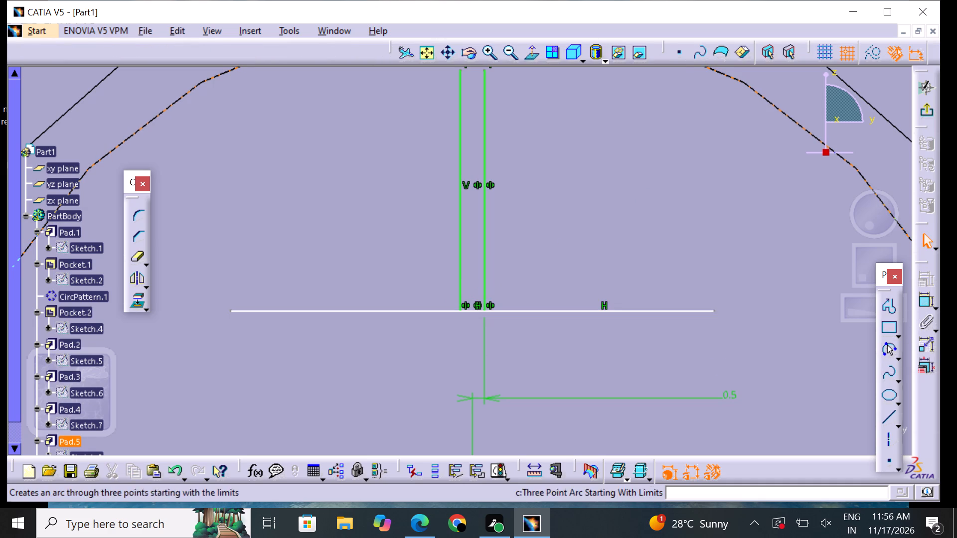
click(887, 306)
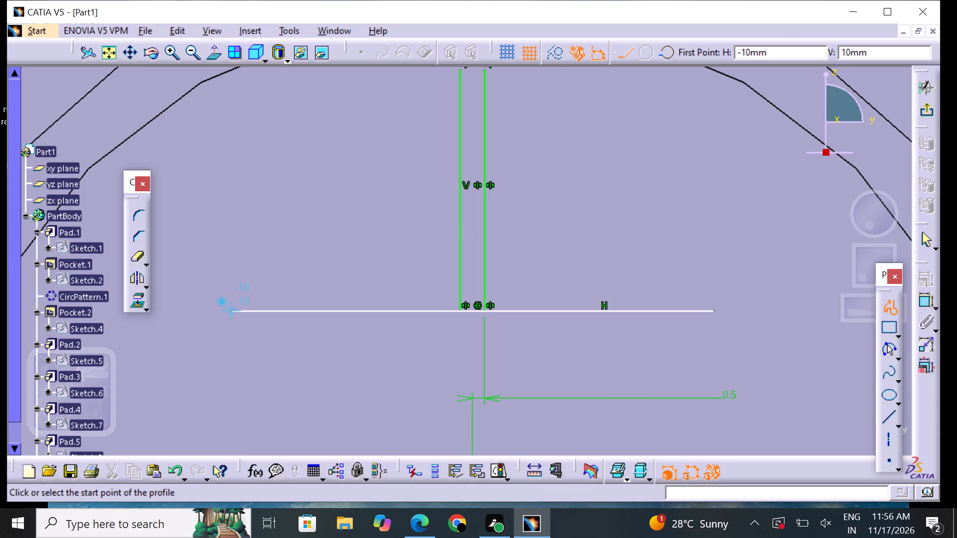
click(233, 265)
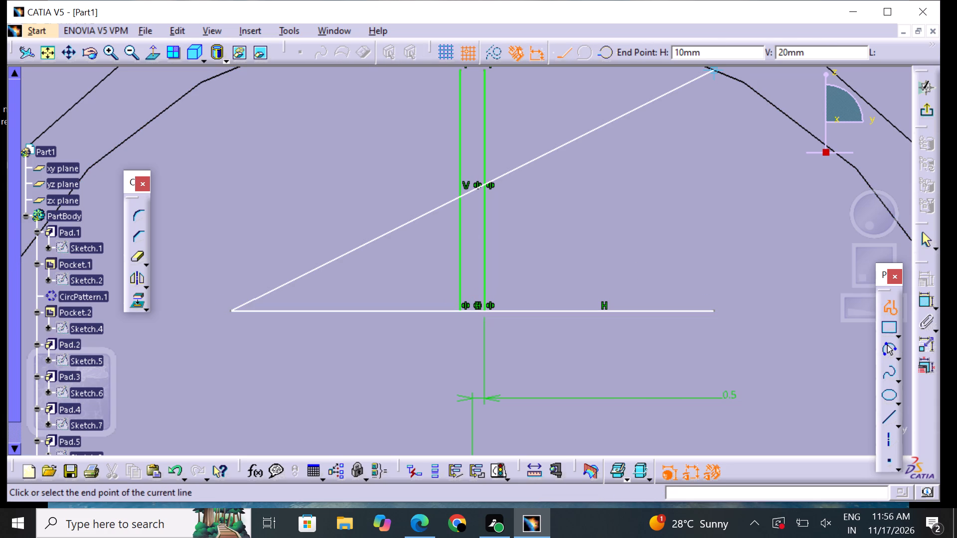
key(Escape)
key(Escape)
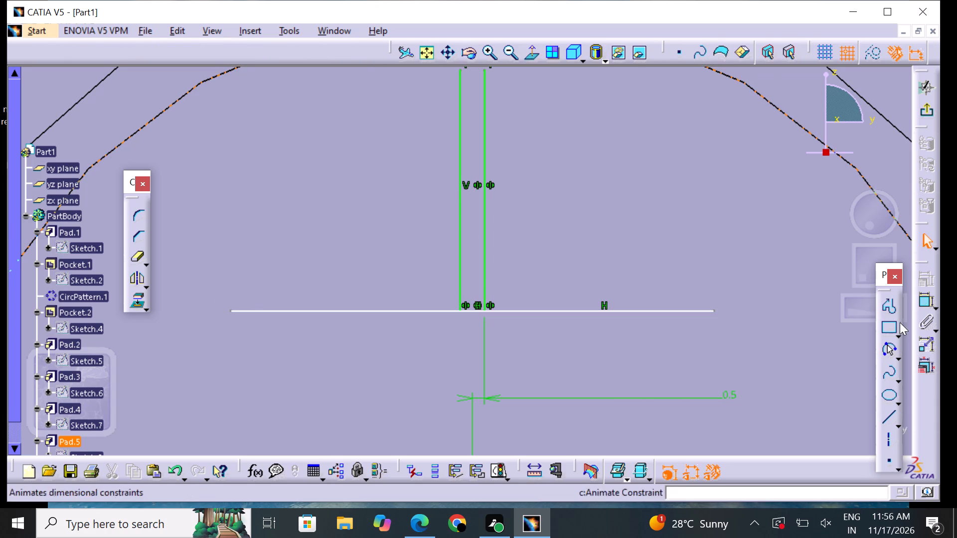
Draw a horizontal line across the upper ends of the vertical lines, from H -10 mm to H 10 mm at V 20 mm.
click(889, 305)
click(242, 150)
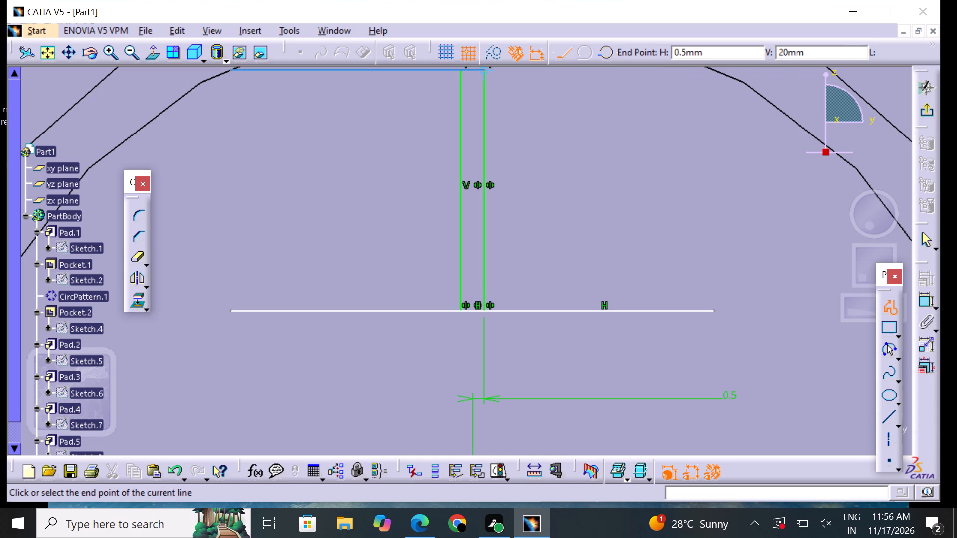
click(649, 132)
click(617, 165)
key(Escape)
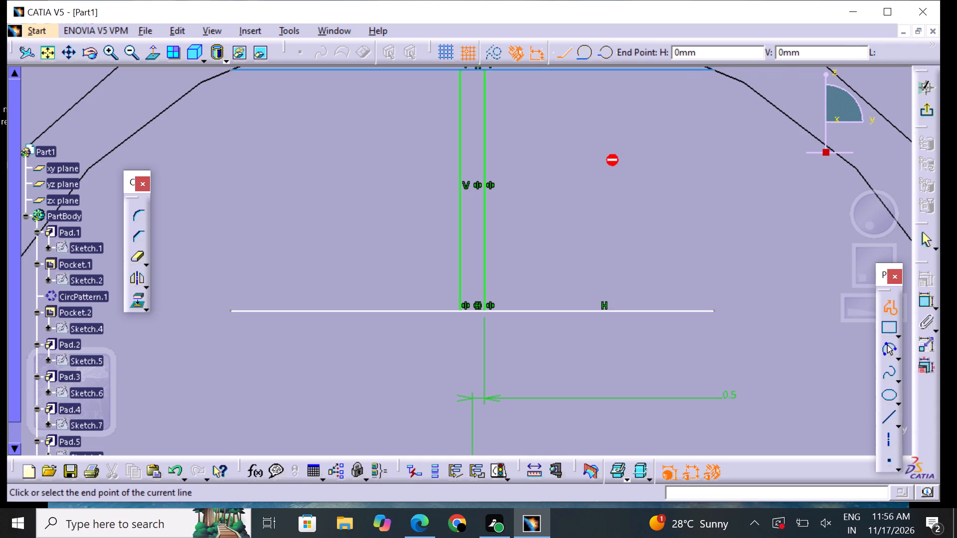
key(Escape)
key(Escape)
key(Escape)
Dimension the distance between the two horizontal profile lines and set it to 5 mm.
middle_drag(622, 221, 624, 250)
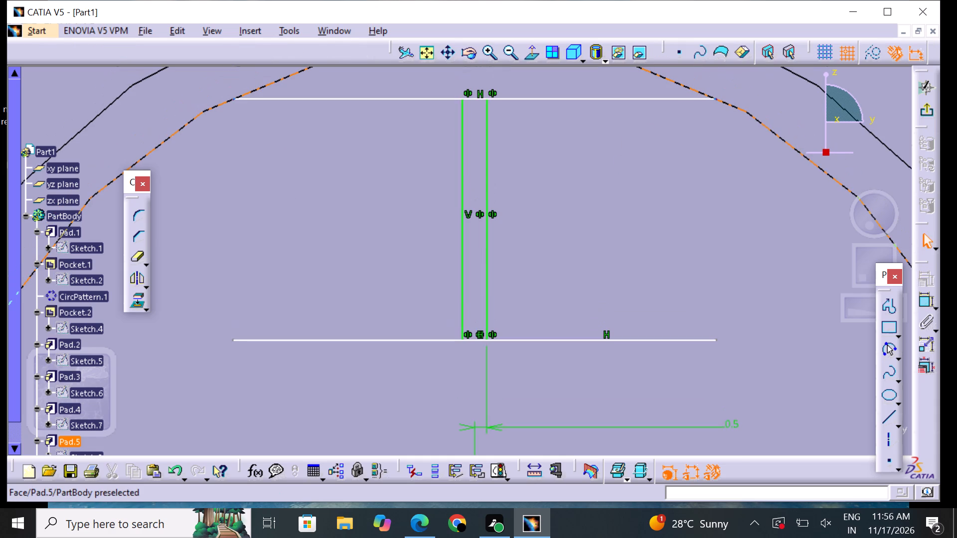
click(923, 303)
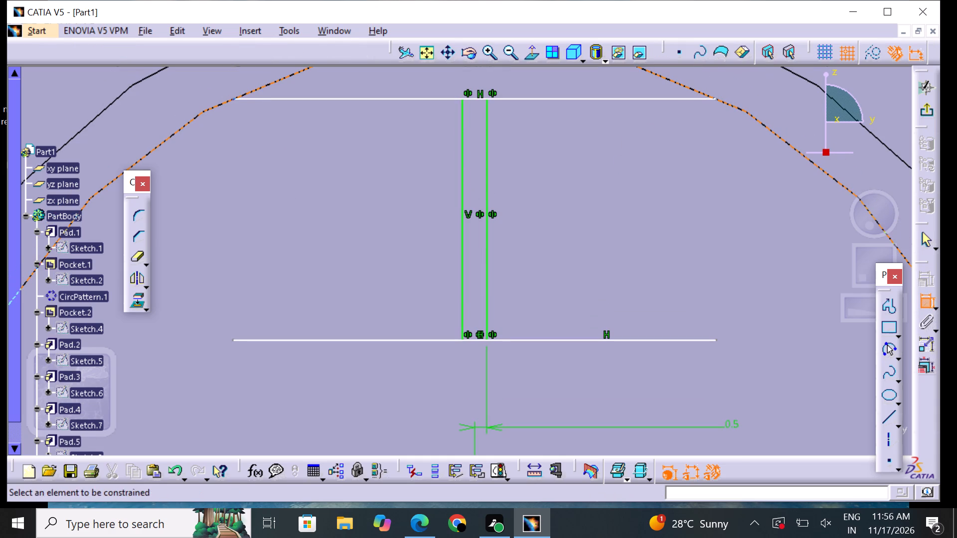
click(371, 97)
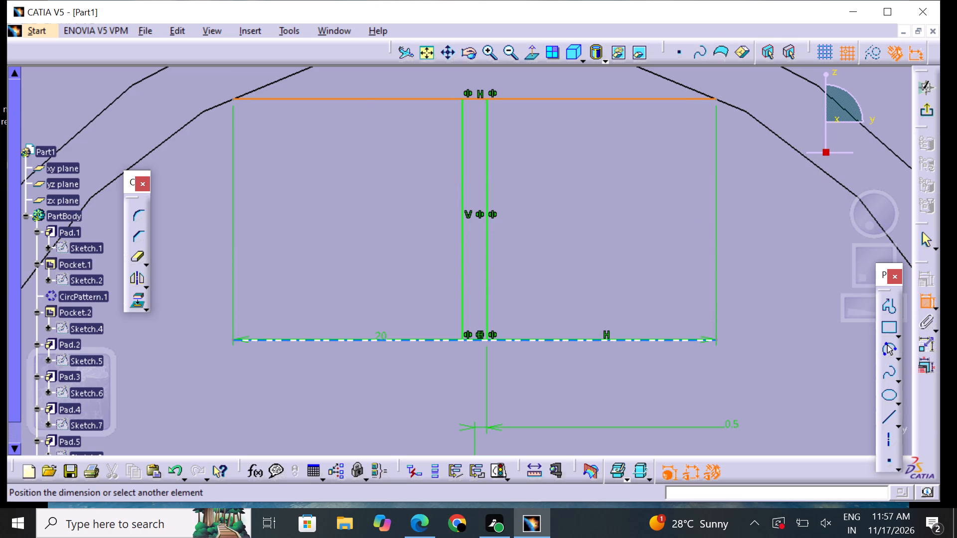
click(379, 339)
click(335, 269)
double_click(333, 263)
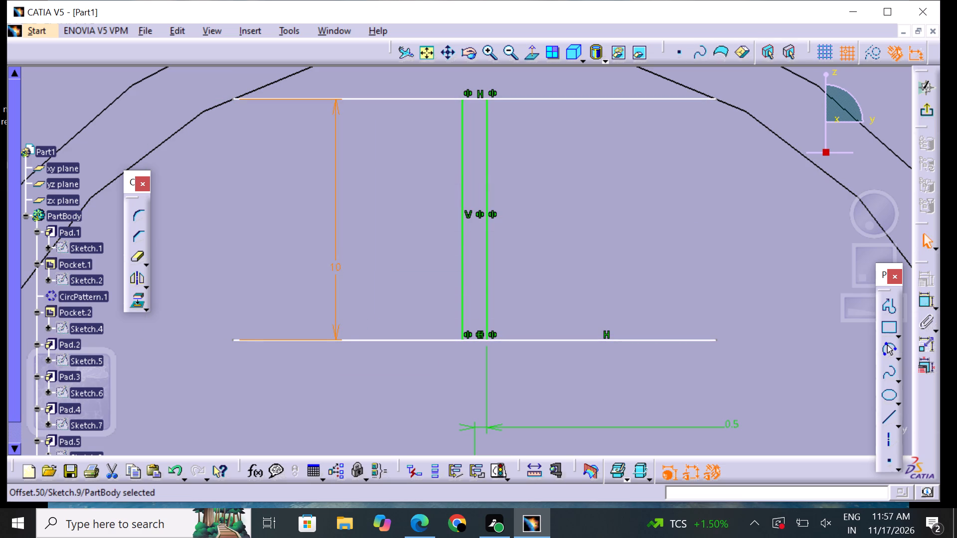
double_click(332, 266)
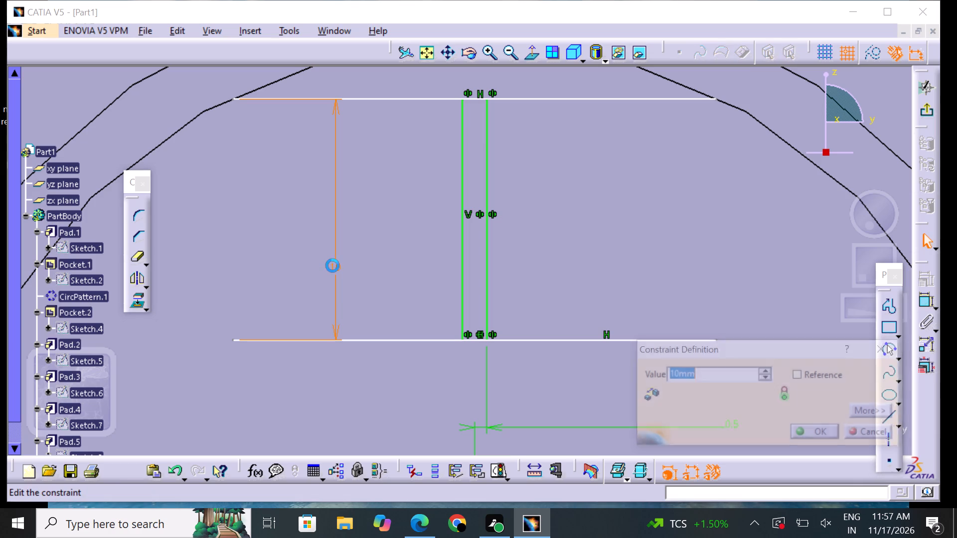
key(BackSpace)
key(5)
key(Return)
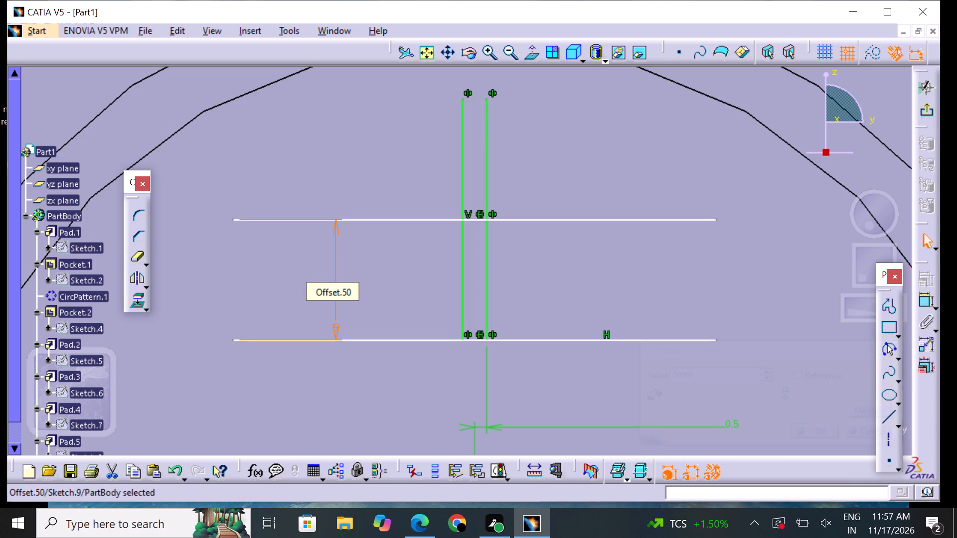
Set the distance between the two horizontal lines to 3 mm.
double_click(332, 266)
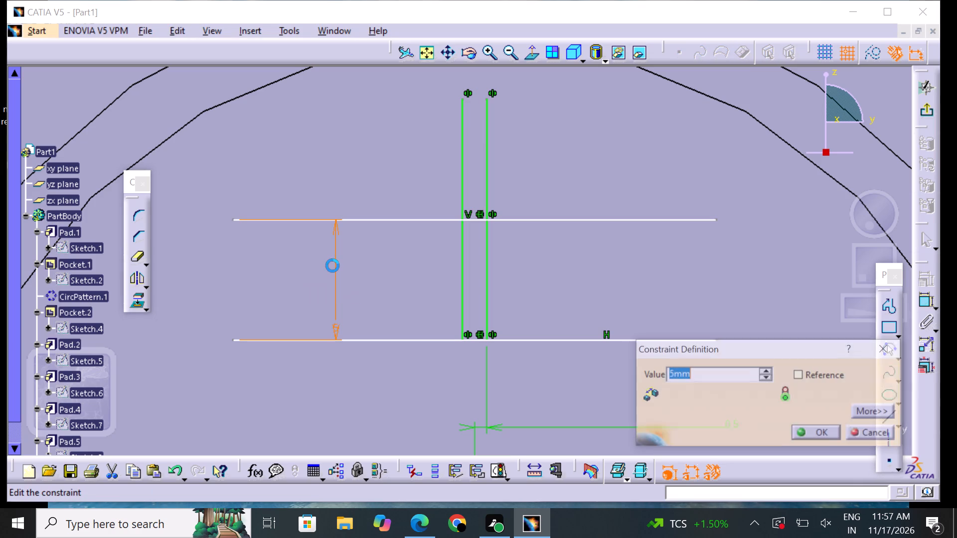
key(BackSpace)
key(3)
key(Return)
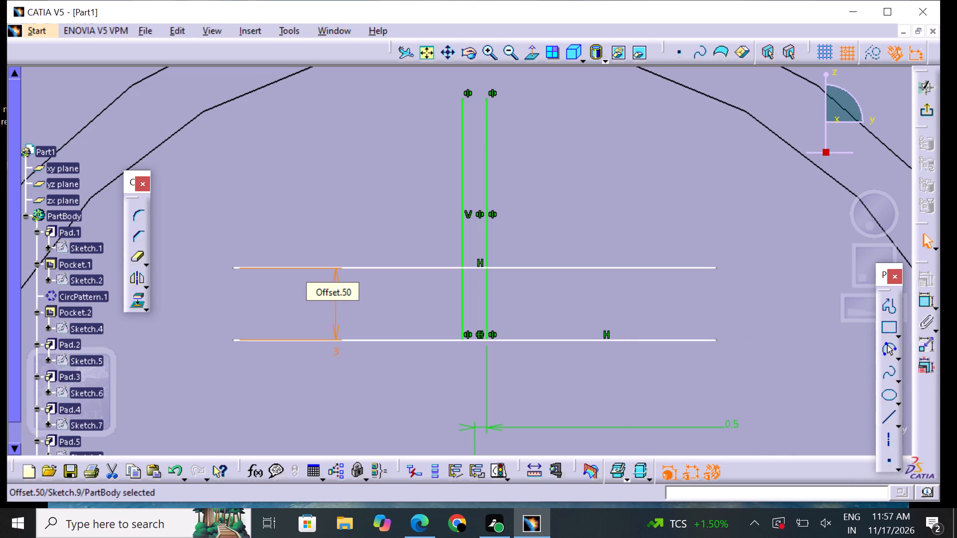
Set the distance between the two horizontal lines to 2 mm.
double_click(336, 303)
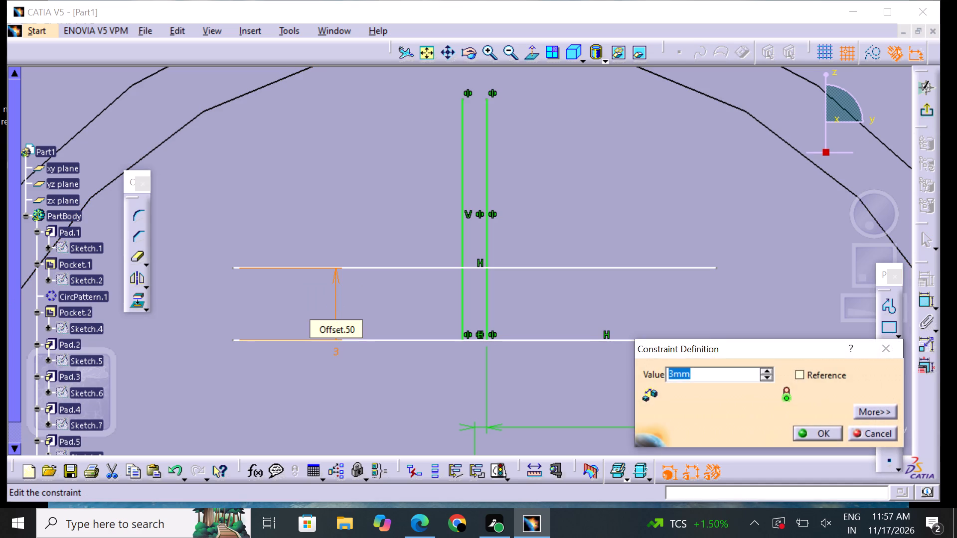
key(BackSpace)
key(2)
key(Return)
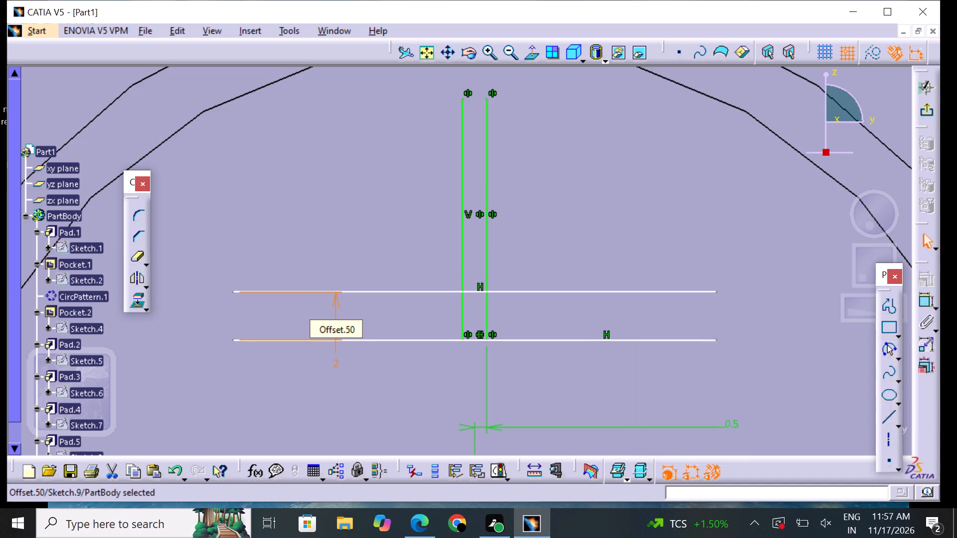
Quick-trim the portions of both vertical lines that extend above the upper horizontal line.
triple_click(507, 58)
triple_click(507, 58)
double_click(508, 56)
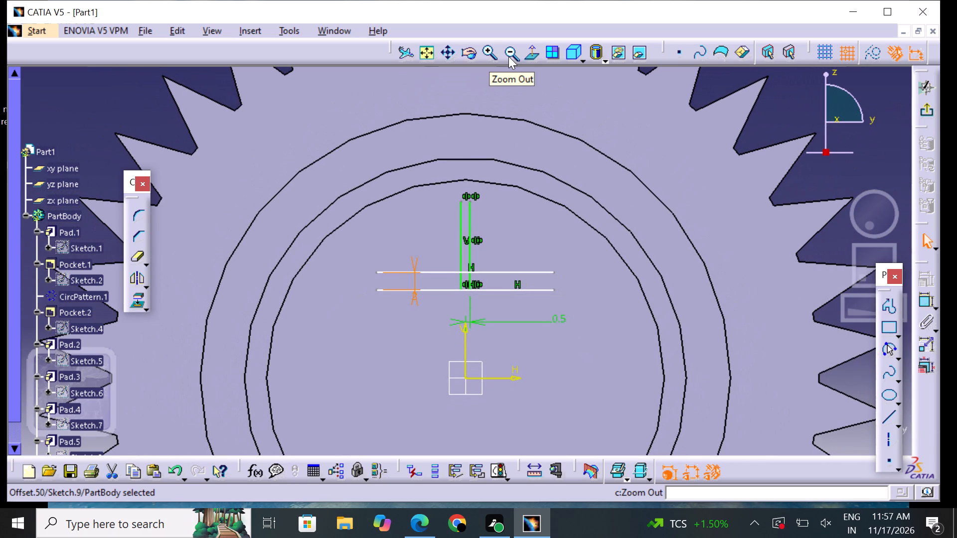
click(508, 57)
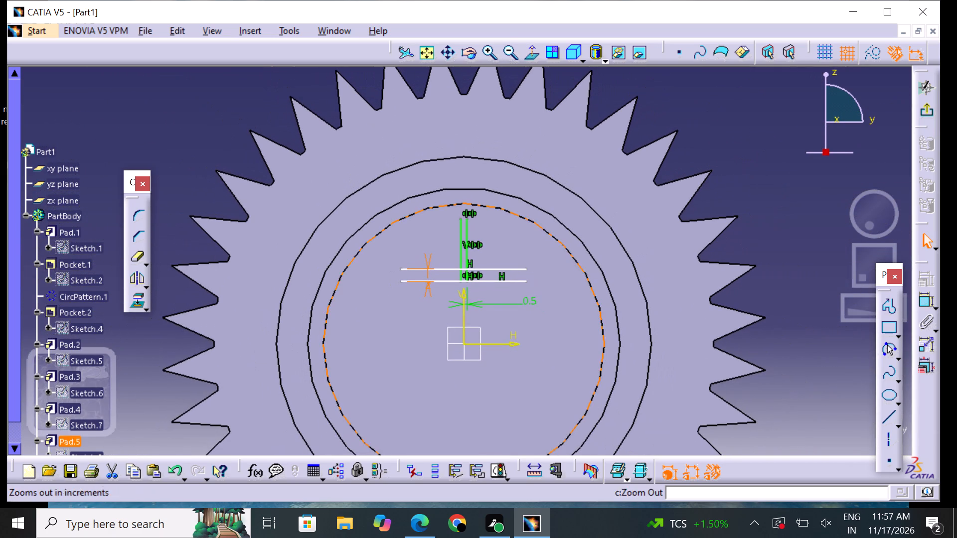
click(513, 56)
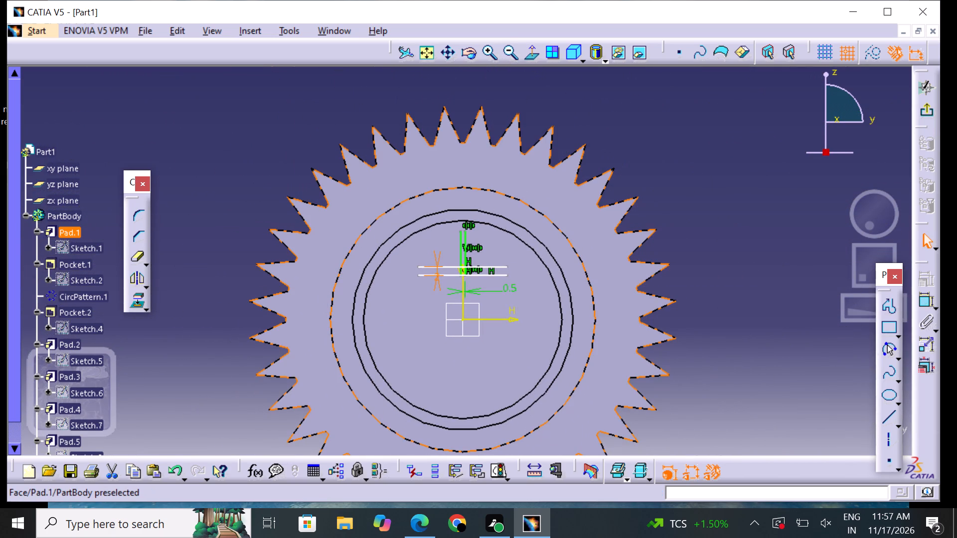
double_click(491, 60)
click(490, 59)
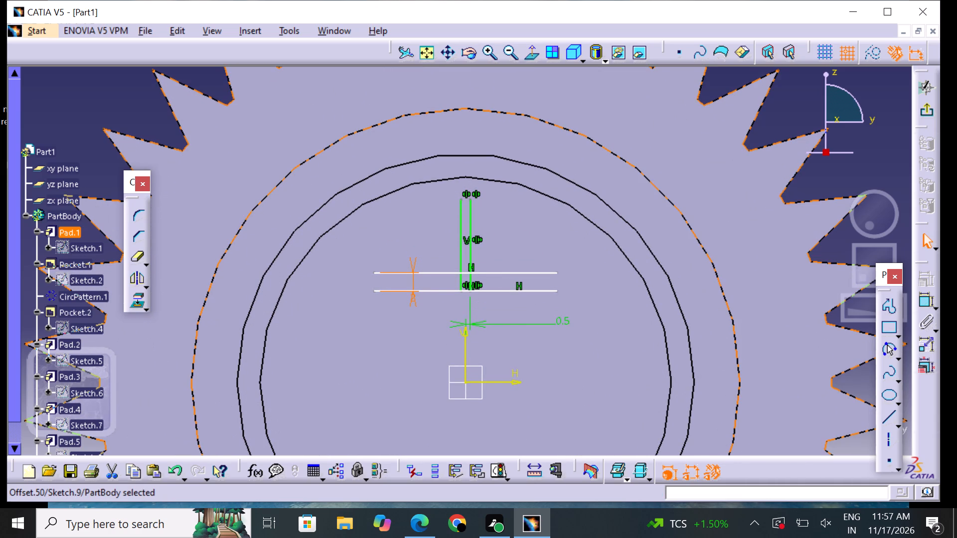
click(137, 257)
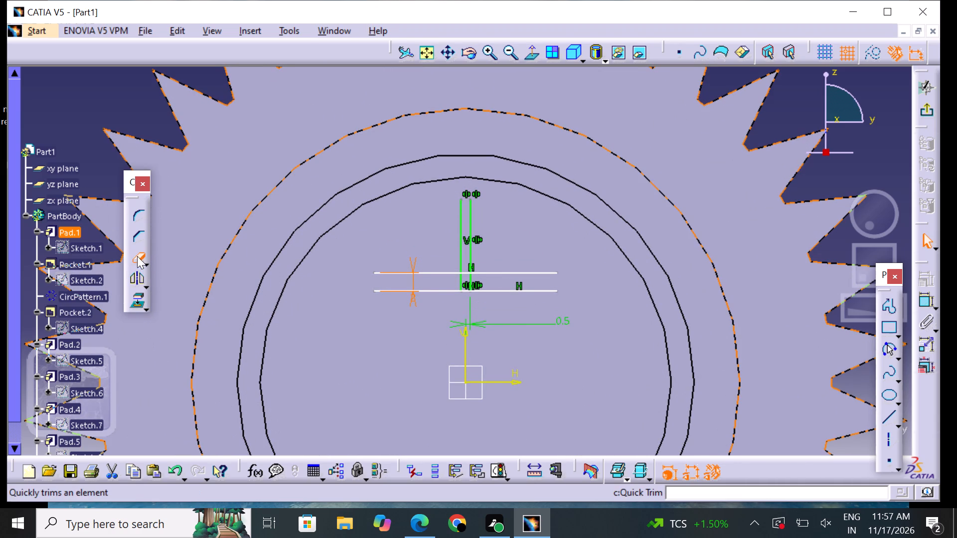
click(137, 256)
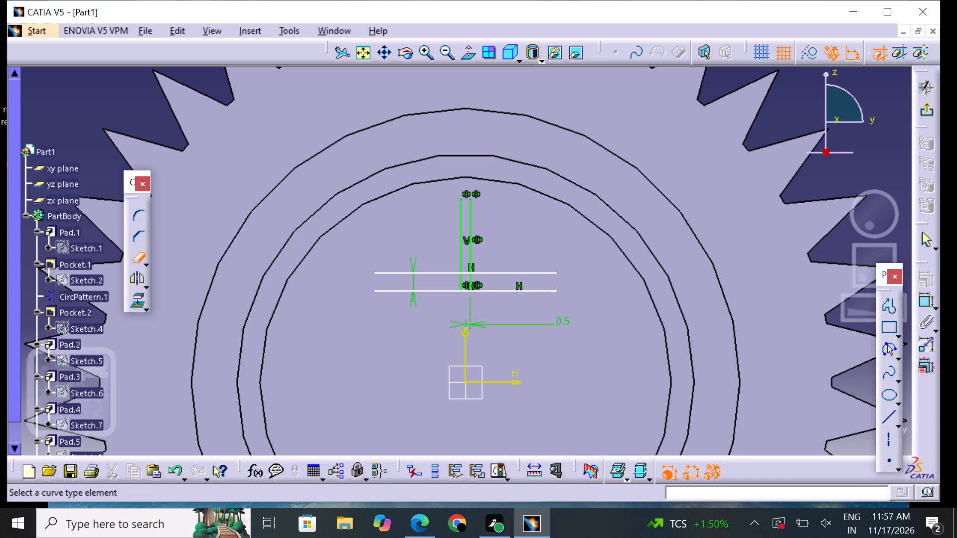
click(461, 214)
click(461, 212)
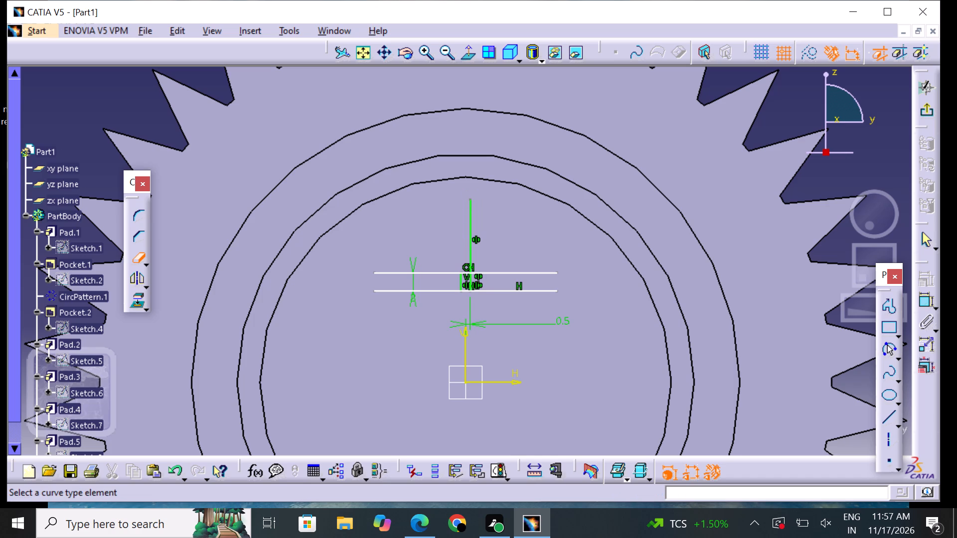
click(471, 218)
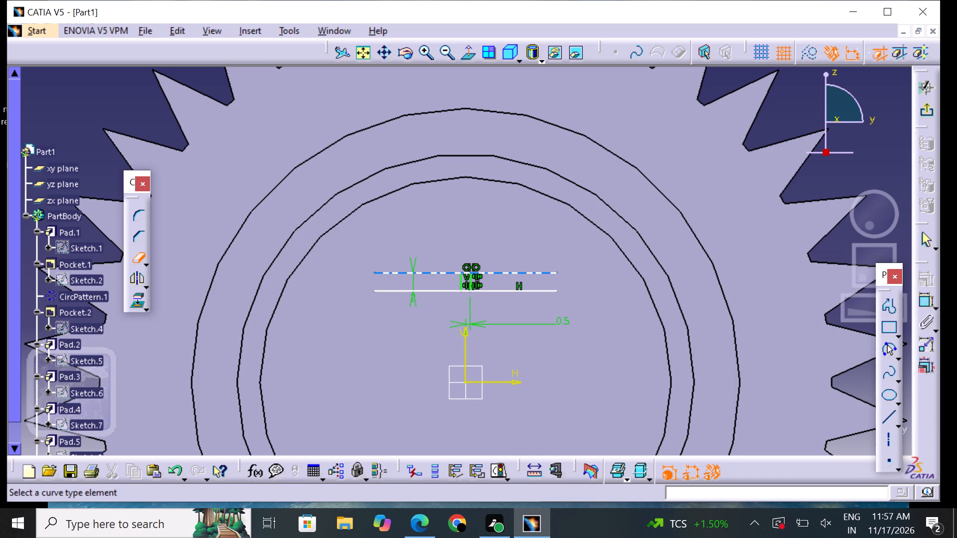
Quick-trim both horizontal lines on either side, keeping only the short segments between the vertical lines.
click(407, 270)
click(450, 292)
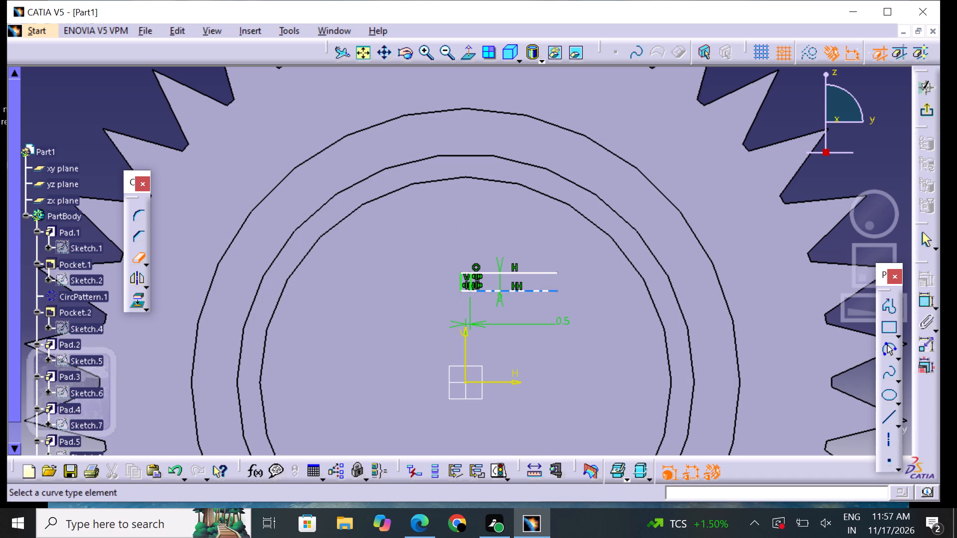
click(499, 270)
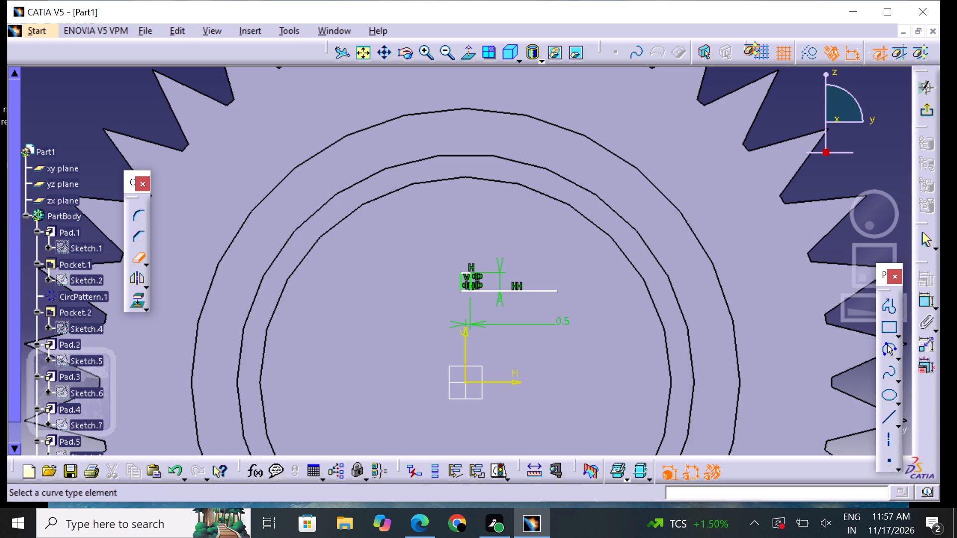
click(541, 292)
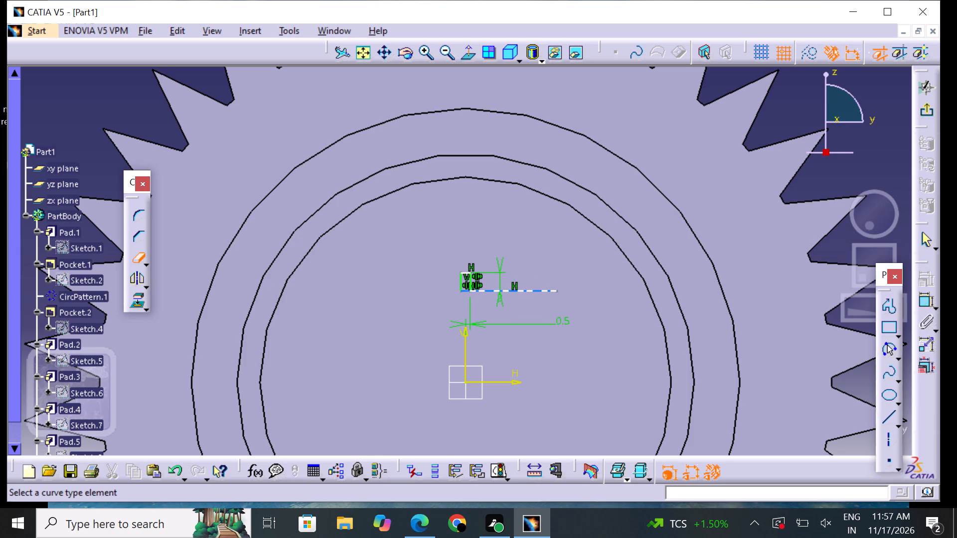
click(536, 289)
Quick-trim away the short upper horizontal segment between the tops of the vertical lines.
click(425, 62)
click(425, 60)
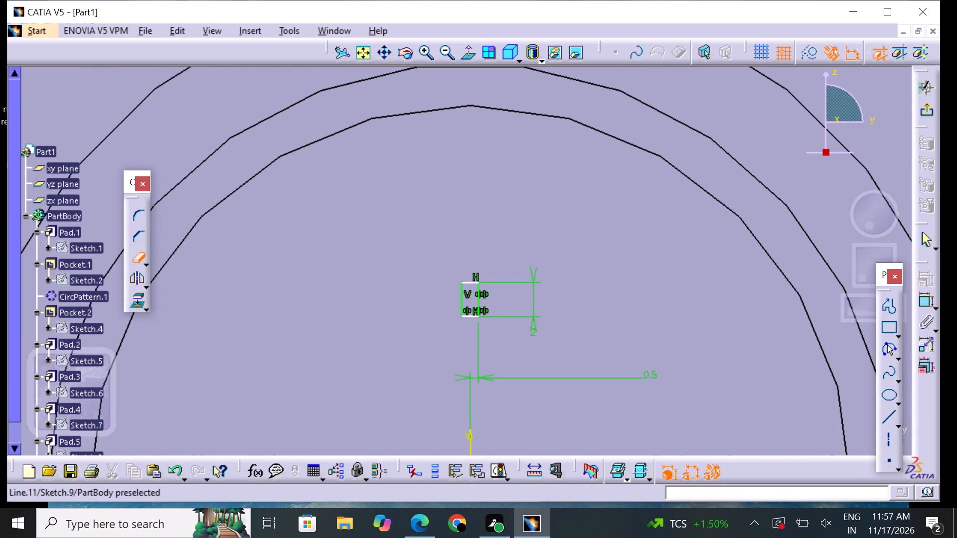
click(471, 281)
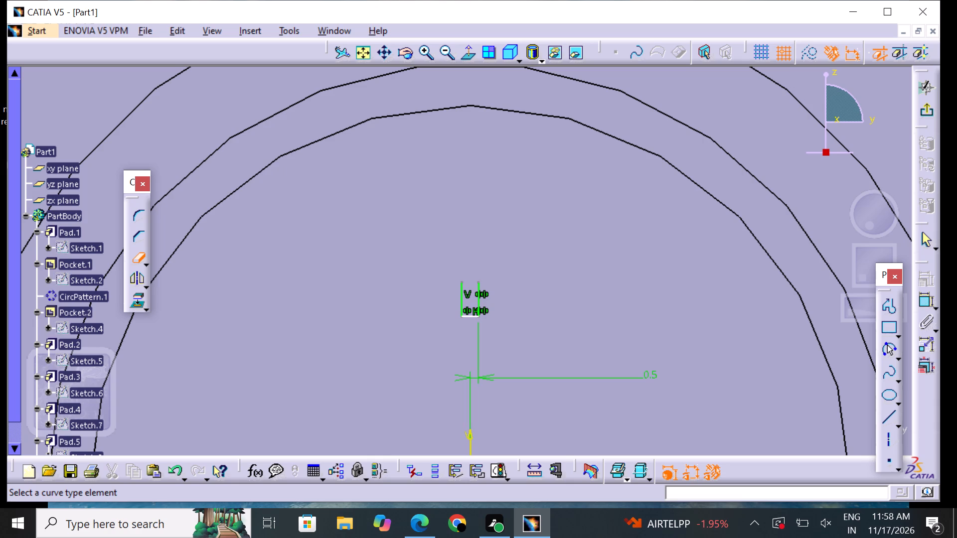
click(135, 258)
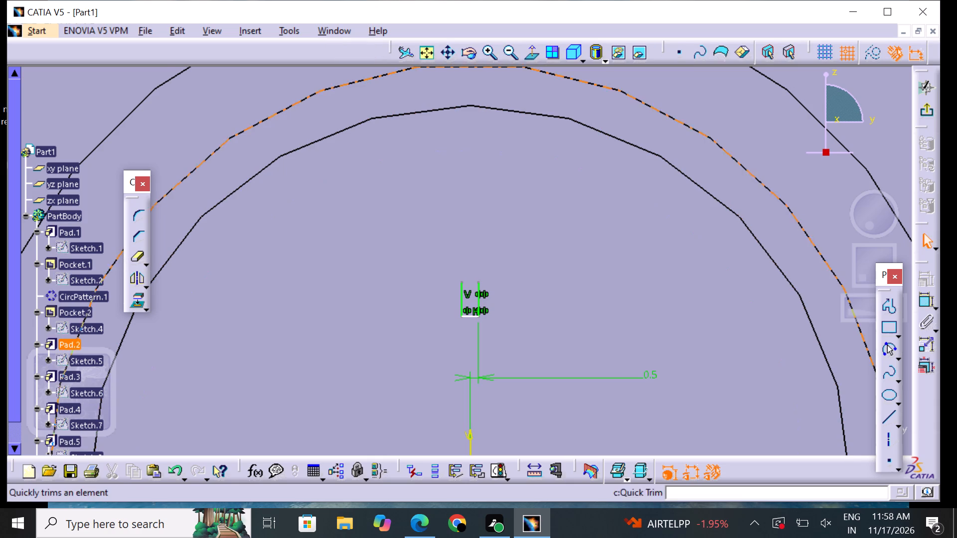
Draw a slanted profile line from the vertical line's upper end at H 0.5 mm, V 12 mm to H 10 mm, V 20 mm.
click(892, 296)
click(481, 282)
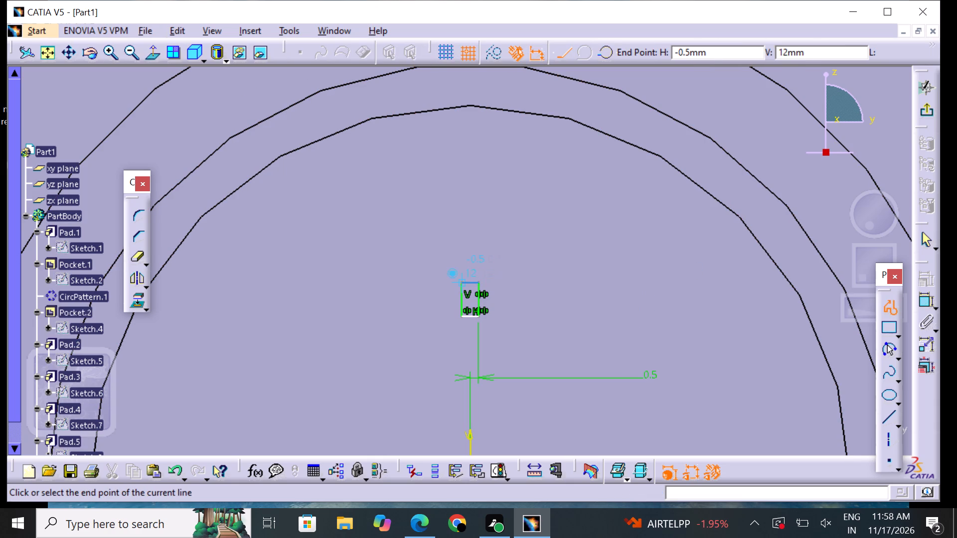
click(584, 149)
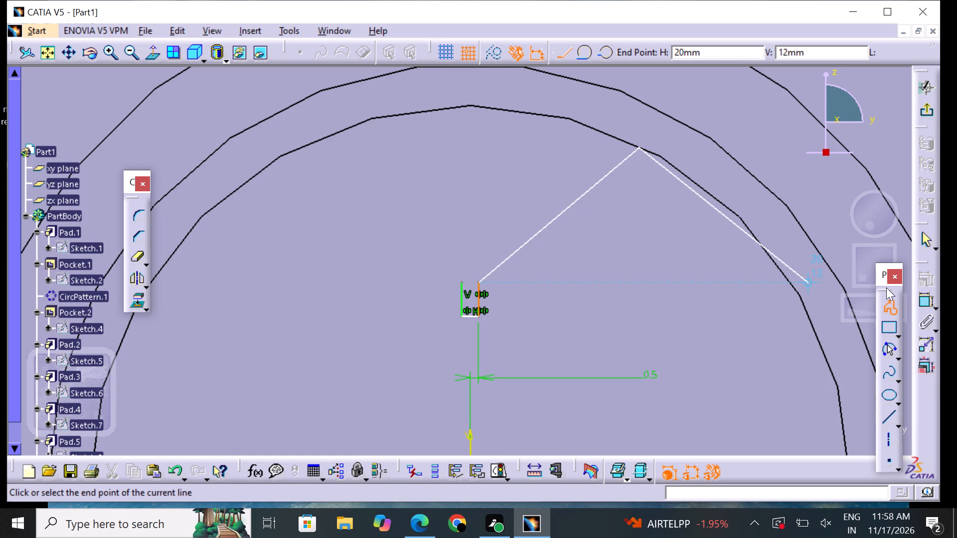
click(901, 299)
click(897, 303)
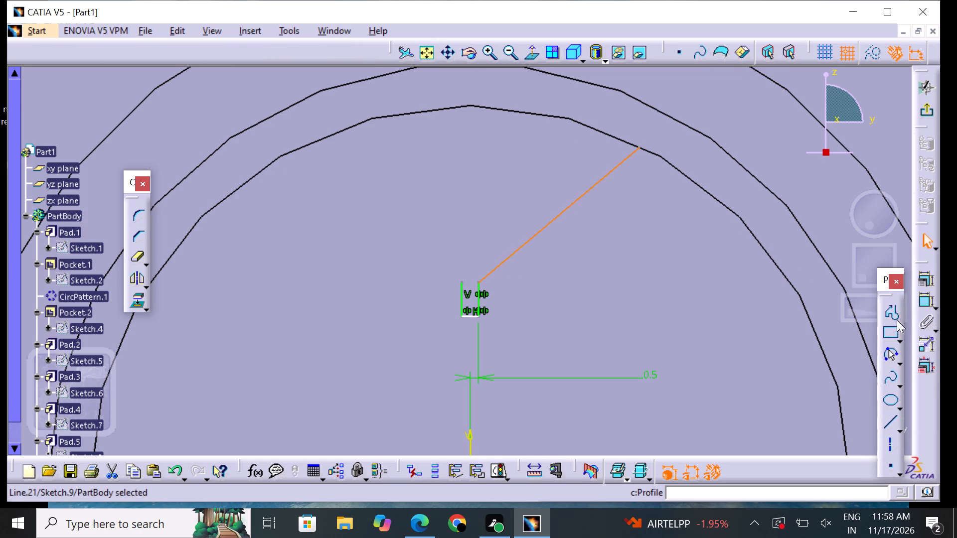
Draw a slanted profile line from the other vertical line's upper end at H -0.5 mm, V 12 mm to H -10 mm, V 20 mm.
click(897, 314)
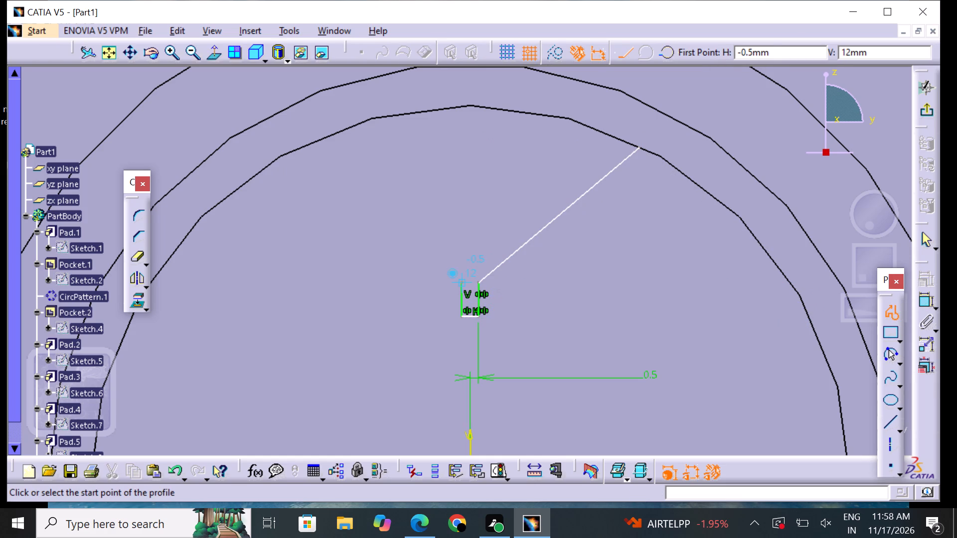
click(463, 285)
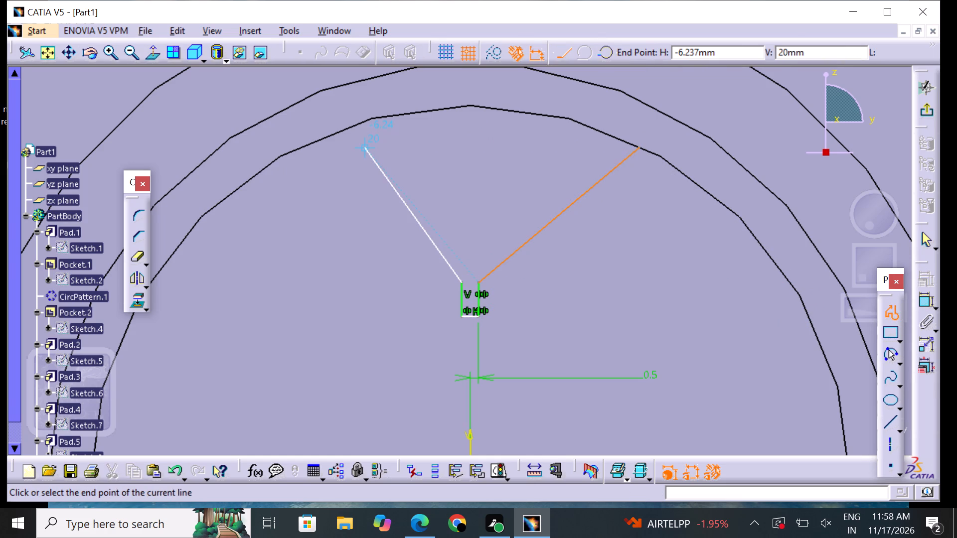
click(340, 110)
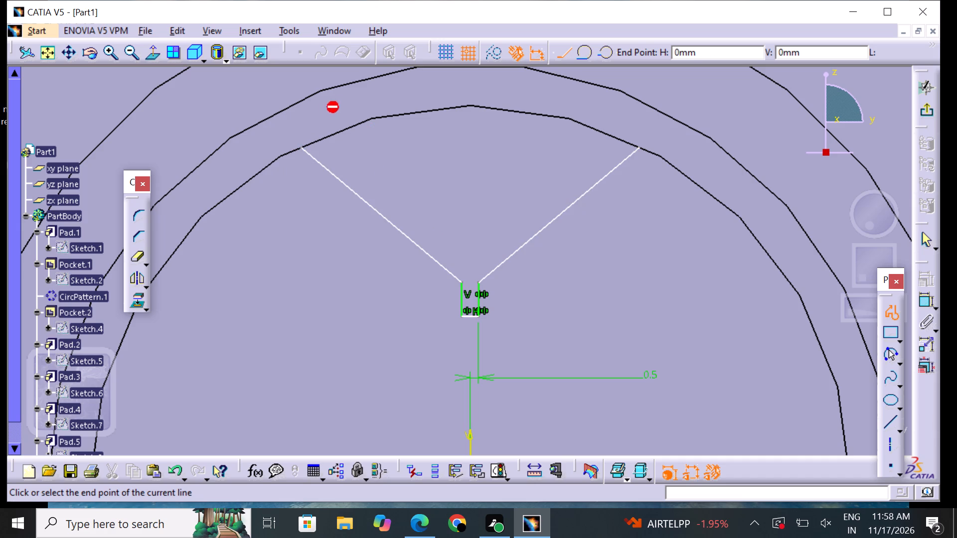
click(884, 311)
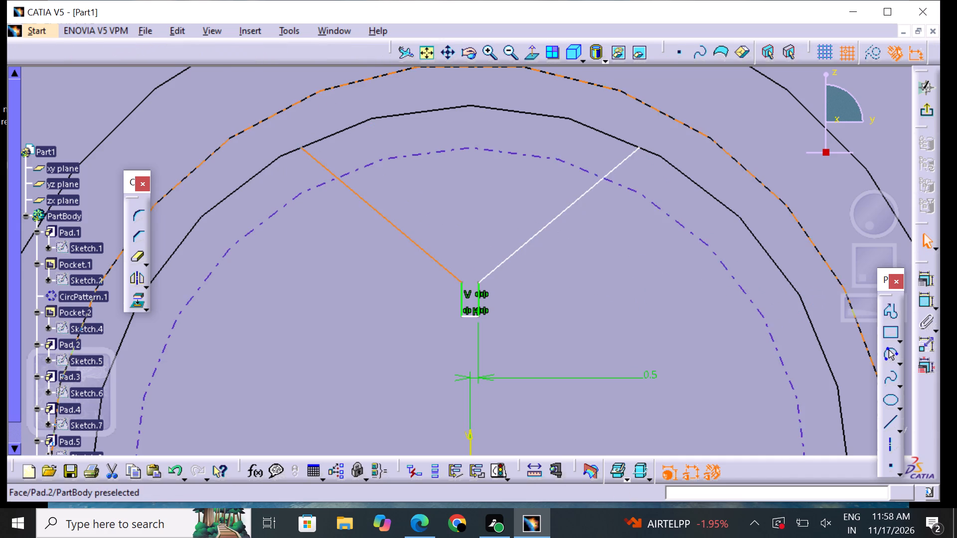
click(815, 297)
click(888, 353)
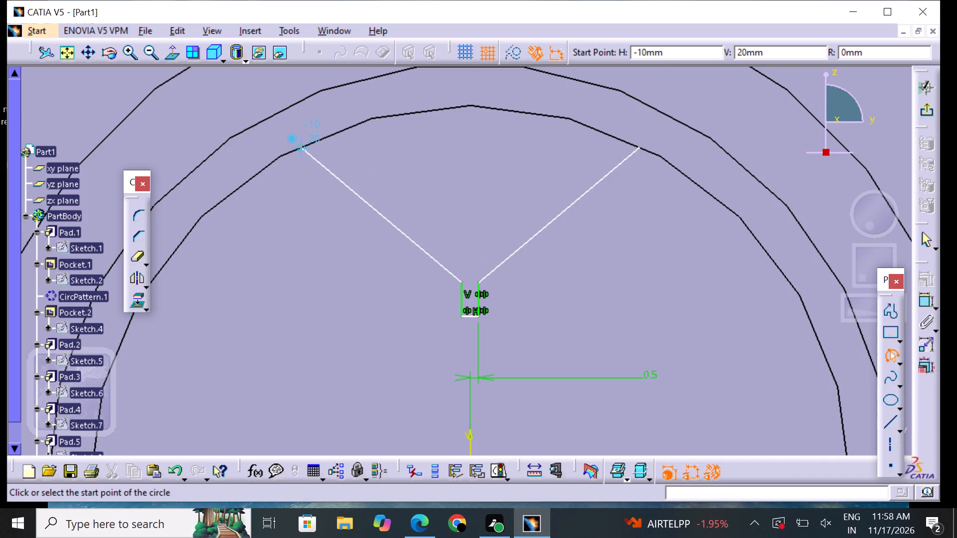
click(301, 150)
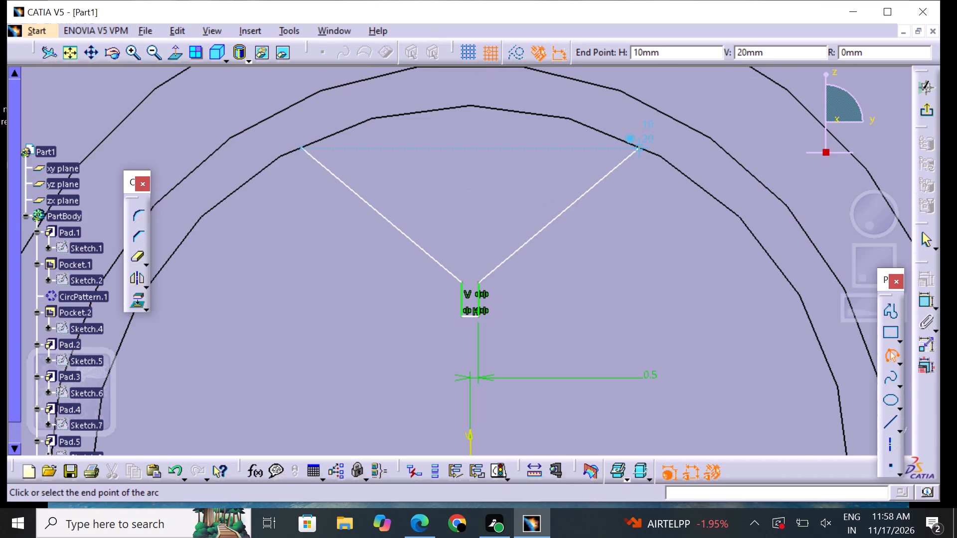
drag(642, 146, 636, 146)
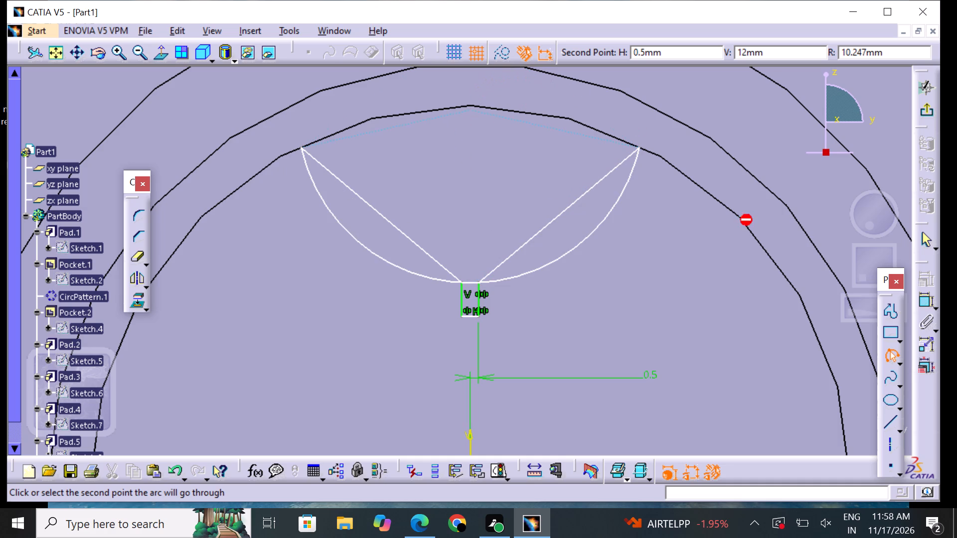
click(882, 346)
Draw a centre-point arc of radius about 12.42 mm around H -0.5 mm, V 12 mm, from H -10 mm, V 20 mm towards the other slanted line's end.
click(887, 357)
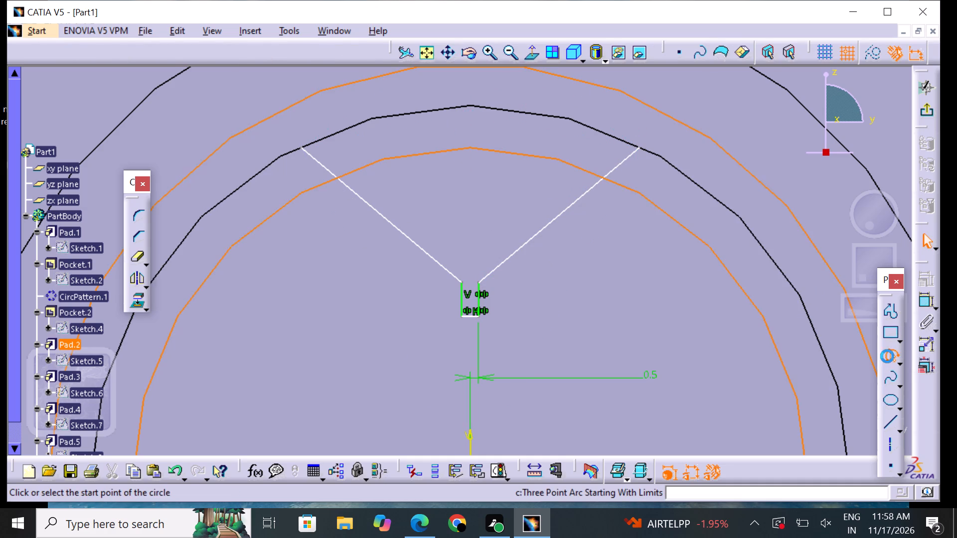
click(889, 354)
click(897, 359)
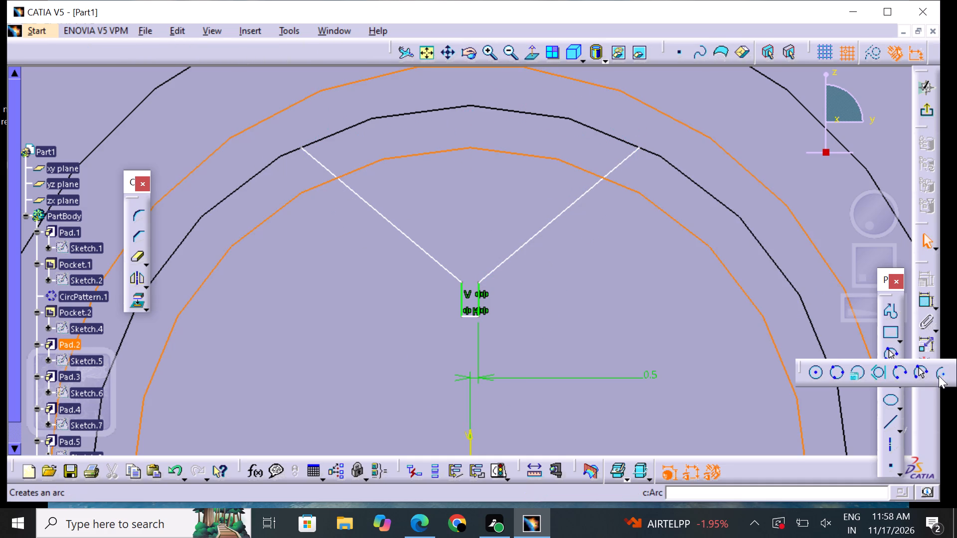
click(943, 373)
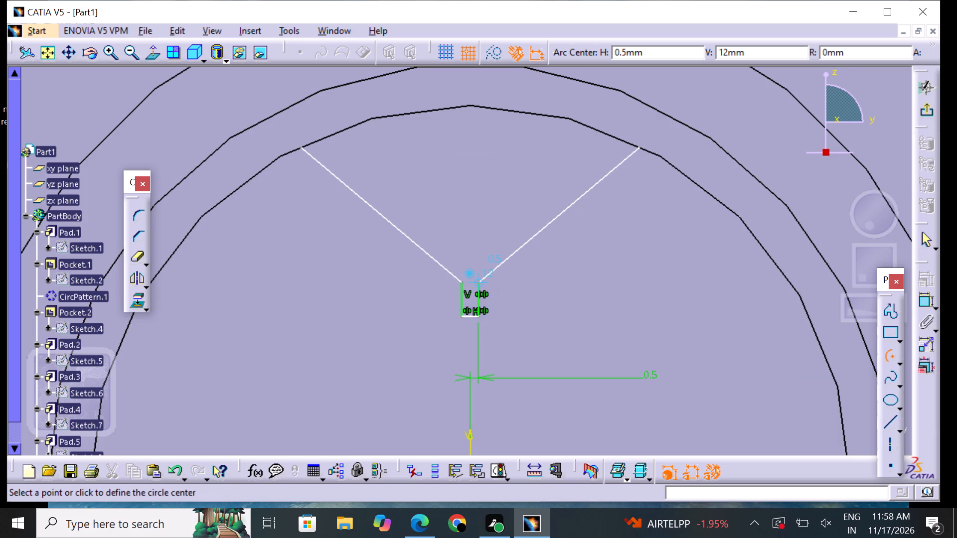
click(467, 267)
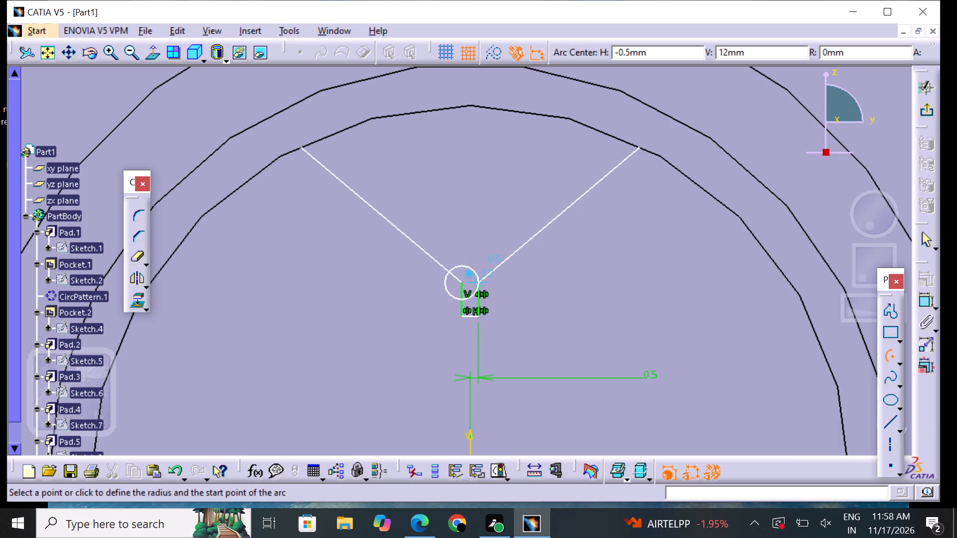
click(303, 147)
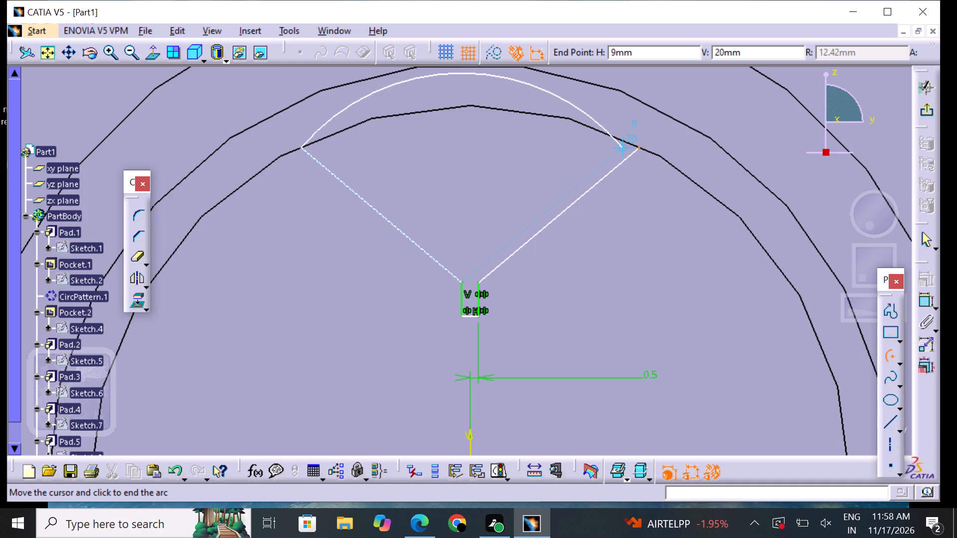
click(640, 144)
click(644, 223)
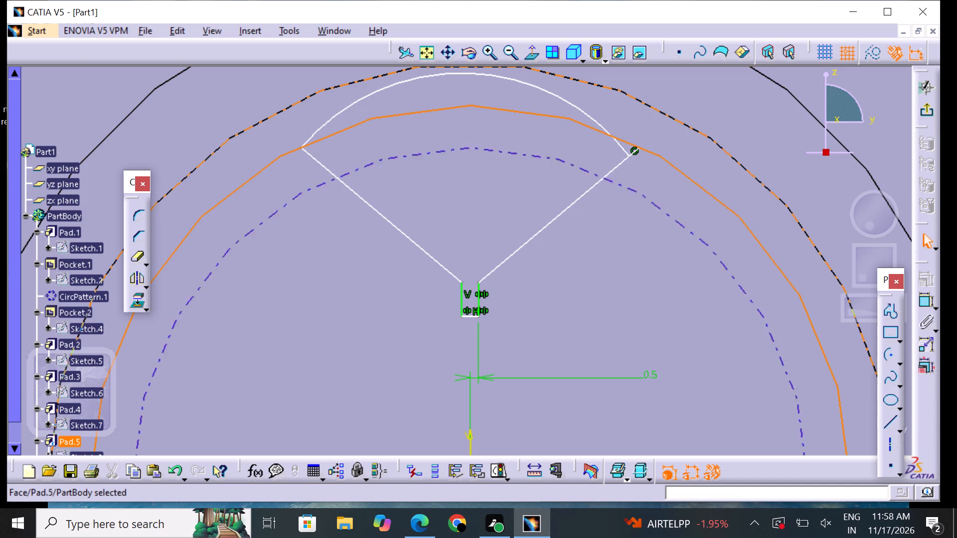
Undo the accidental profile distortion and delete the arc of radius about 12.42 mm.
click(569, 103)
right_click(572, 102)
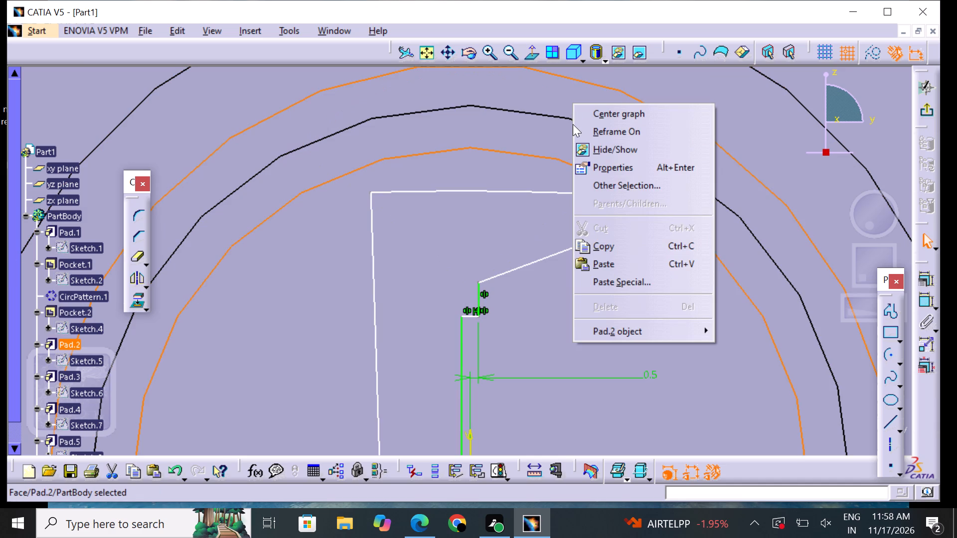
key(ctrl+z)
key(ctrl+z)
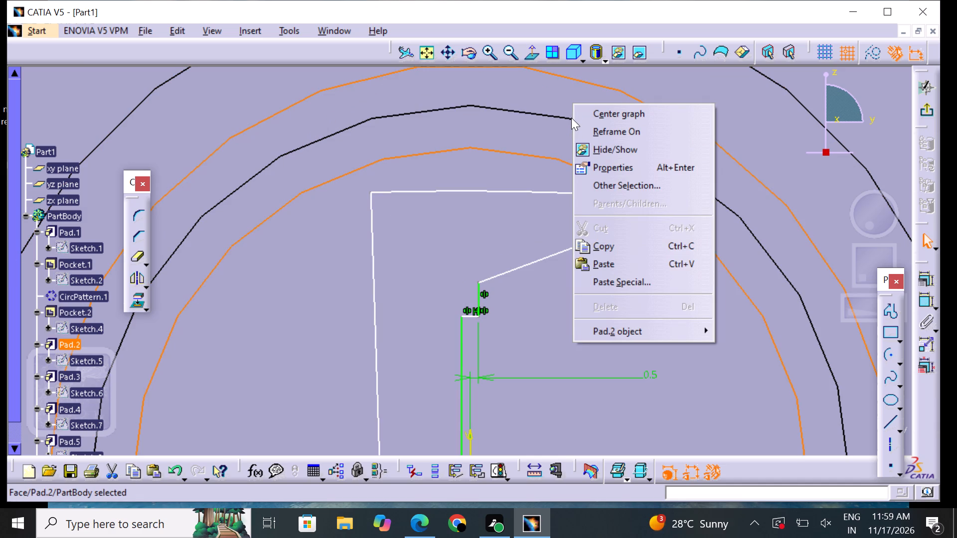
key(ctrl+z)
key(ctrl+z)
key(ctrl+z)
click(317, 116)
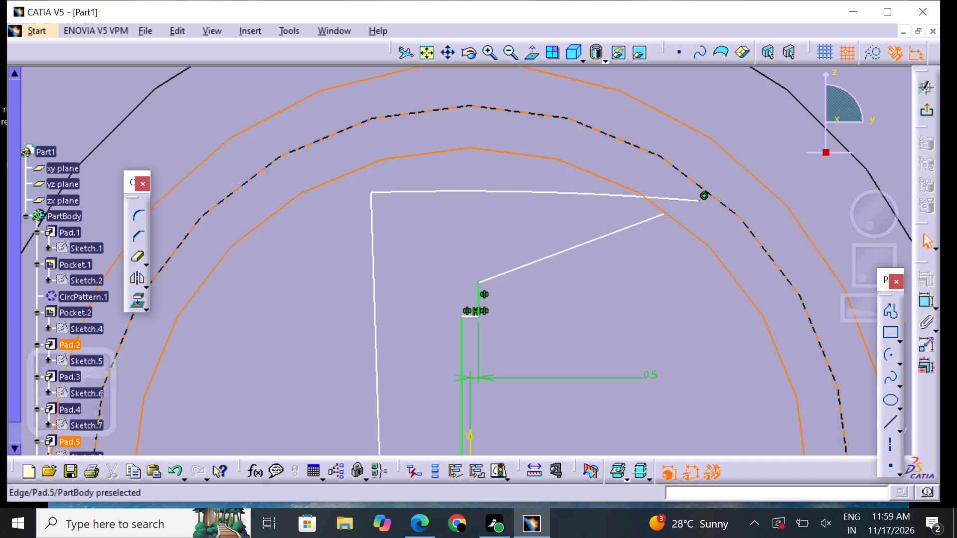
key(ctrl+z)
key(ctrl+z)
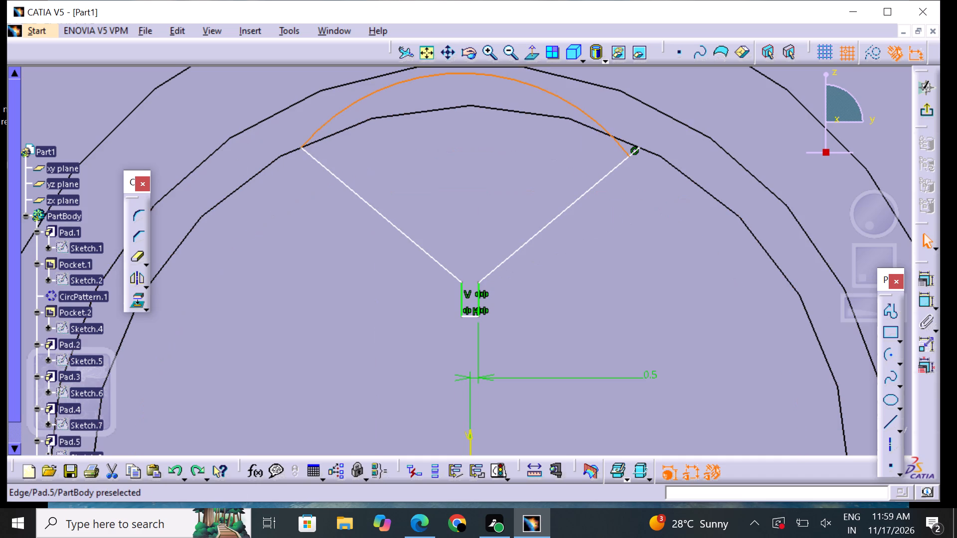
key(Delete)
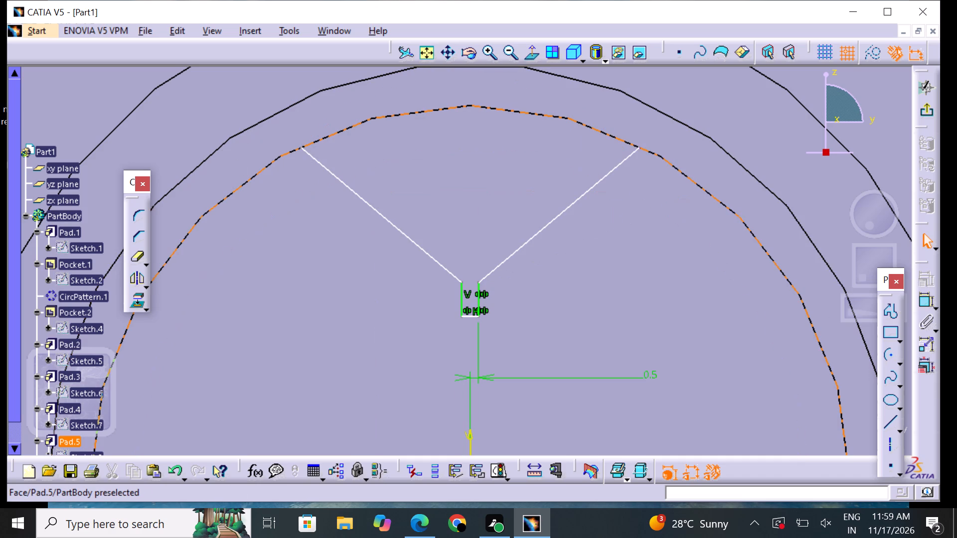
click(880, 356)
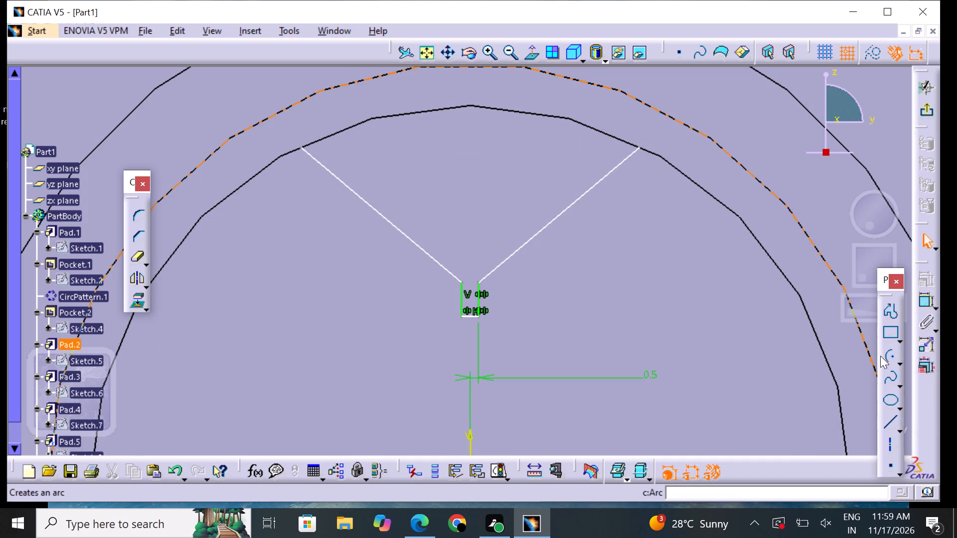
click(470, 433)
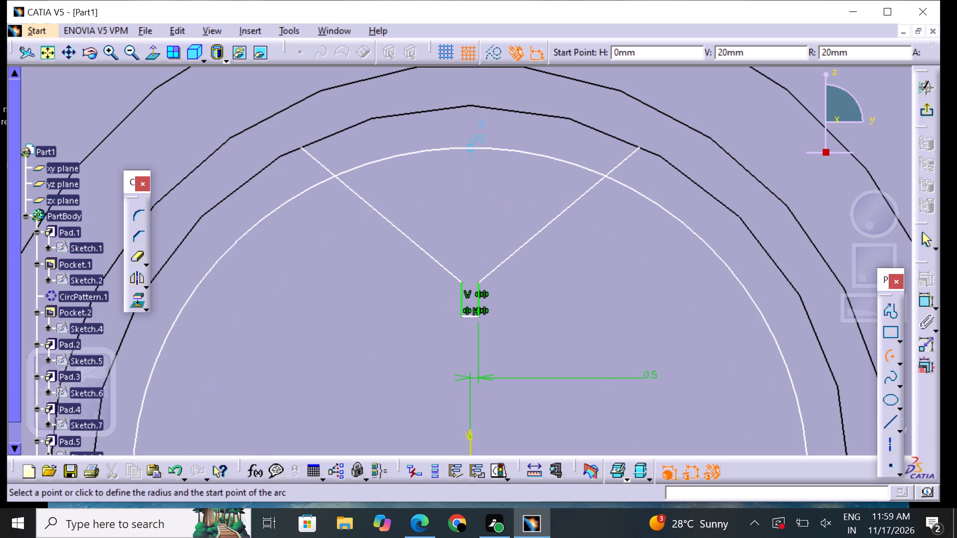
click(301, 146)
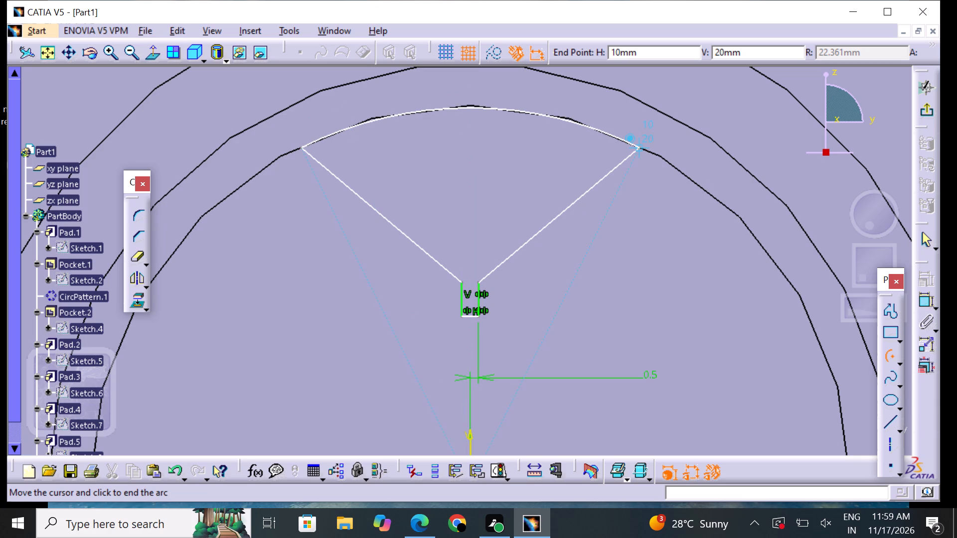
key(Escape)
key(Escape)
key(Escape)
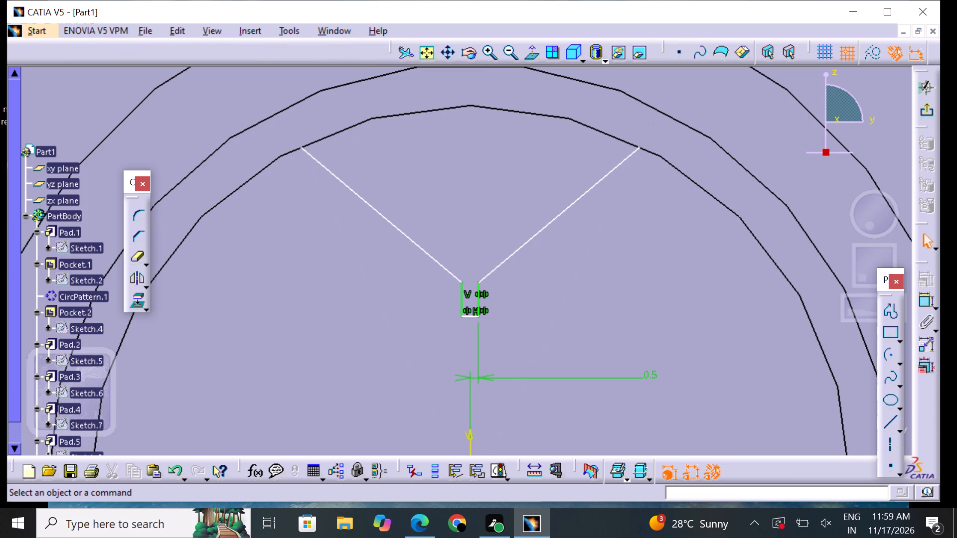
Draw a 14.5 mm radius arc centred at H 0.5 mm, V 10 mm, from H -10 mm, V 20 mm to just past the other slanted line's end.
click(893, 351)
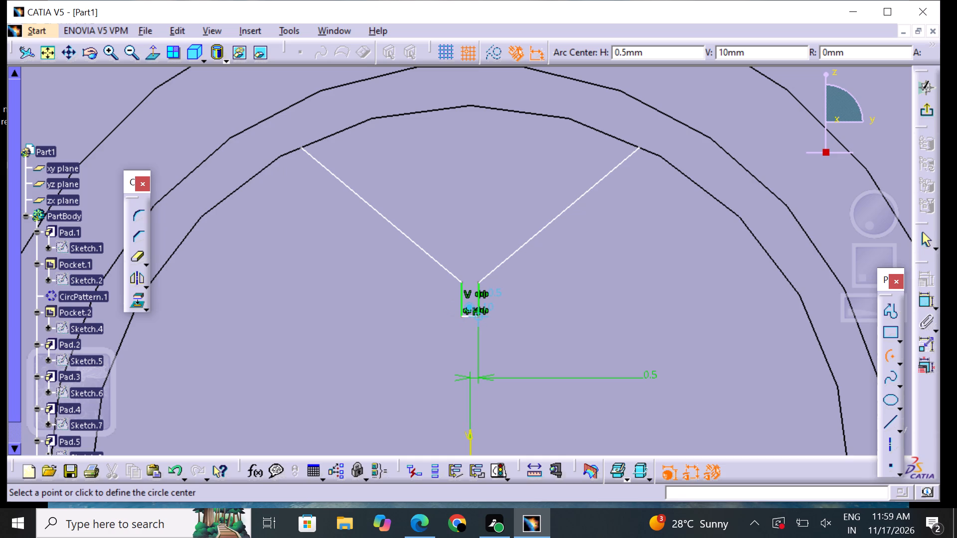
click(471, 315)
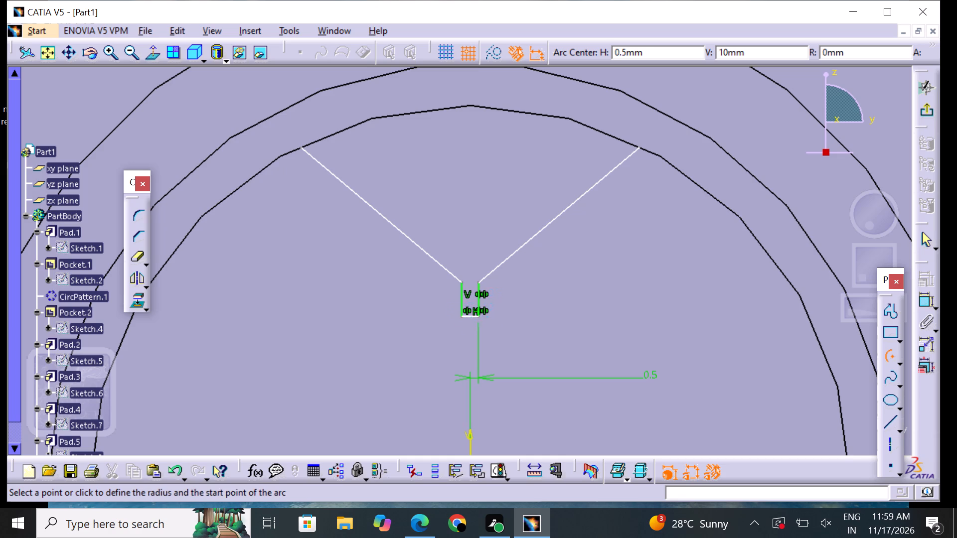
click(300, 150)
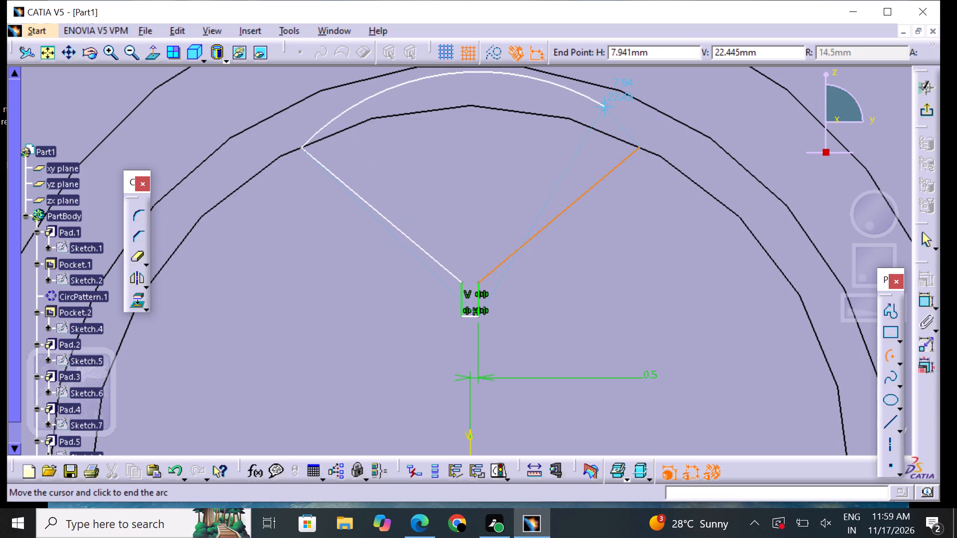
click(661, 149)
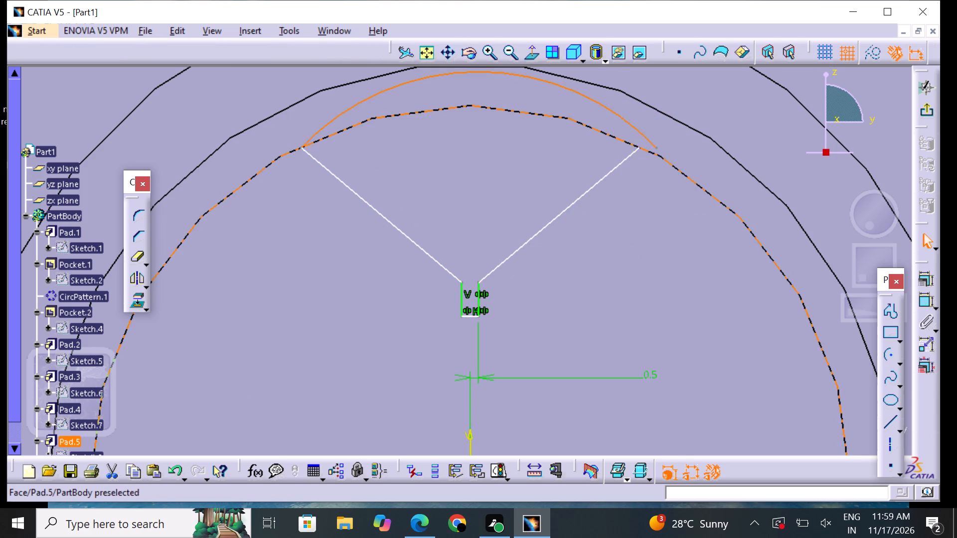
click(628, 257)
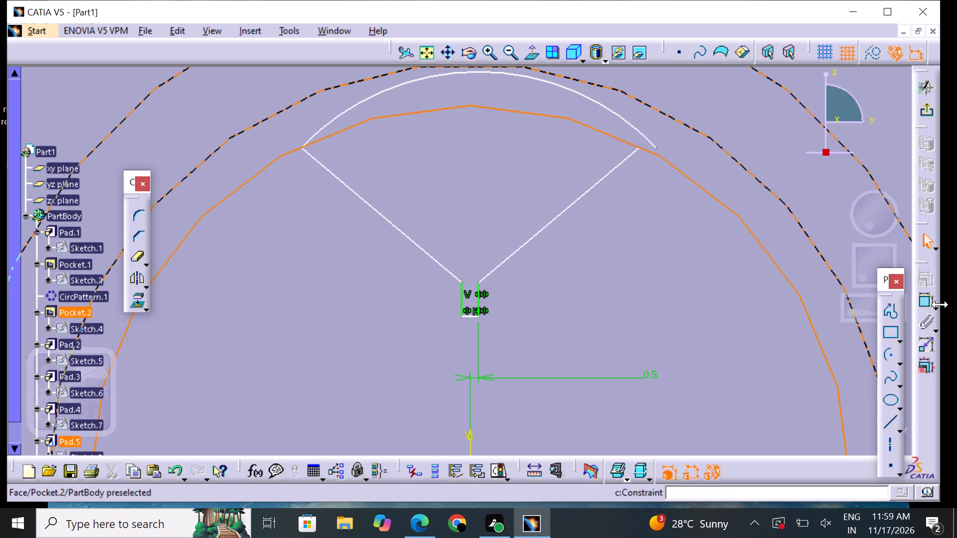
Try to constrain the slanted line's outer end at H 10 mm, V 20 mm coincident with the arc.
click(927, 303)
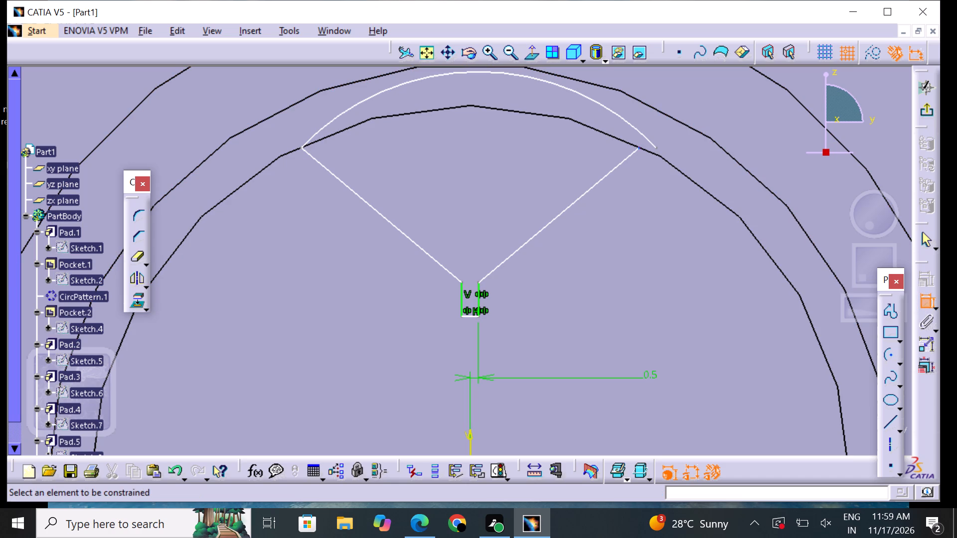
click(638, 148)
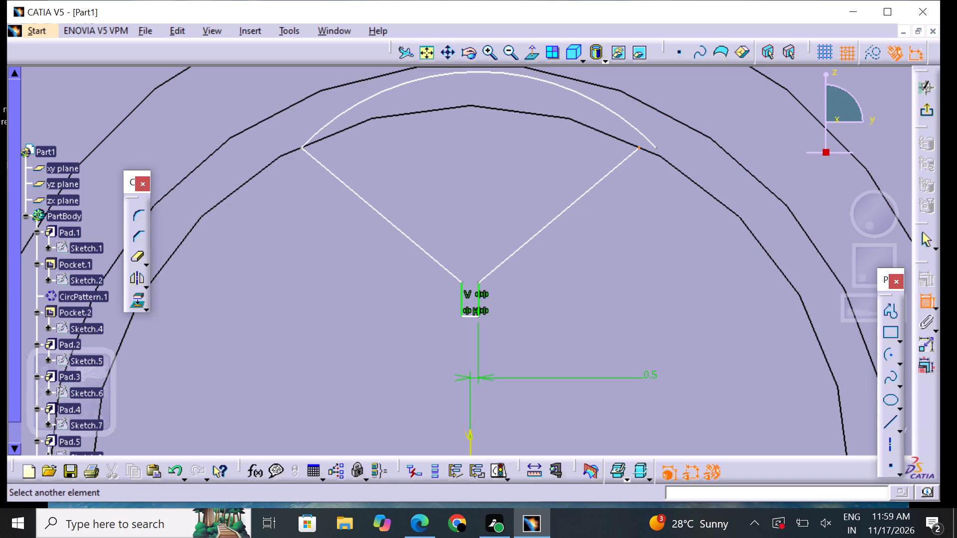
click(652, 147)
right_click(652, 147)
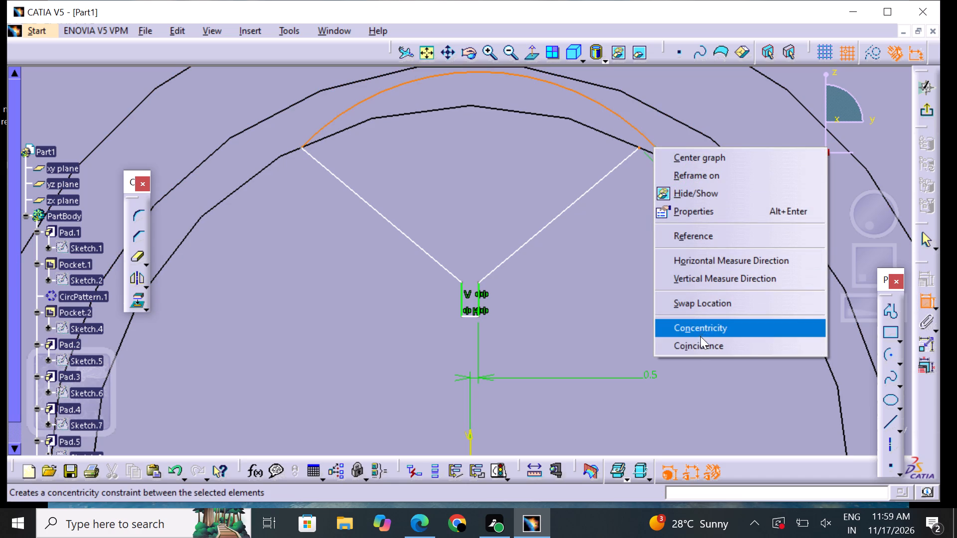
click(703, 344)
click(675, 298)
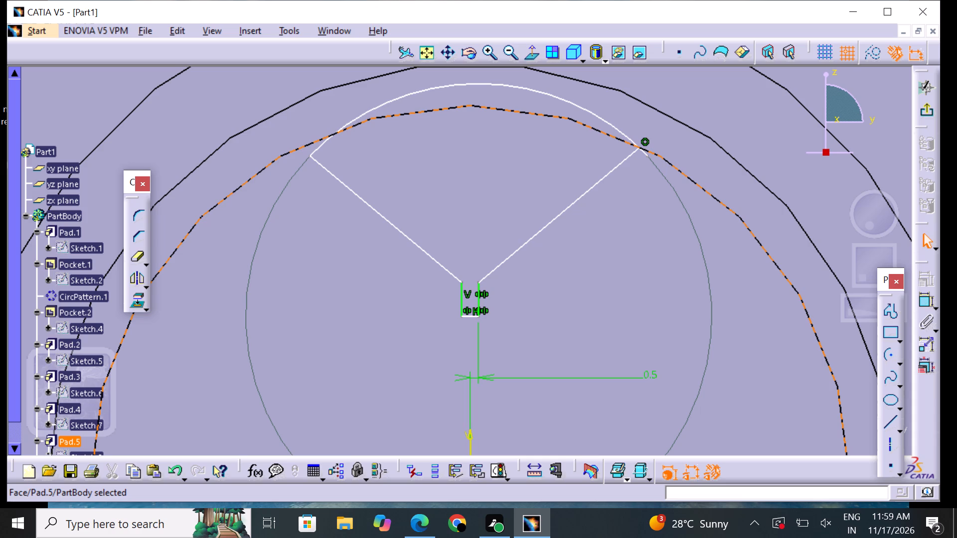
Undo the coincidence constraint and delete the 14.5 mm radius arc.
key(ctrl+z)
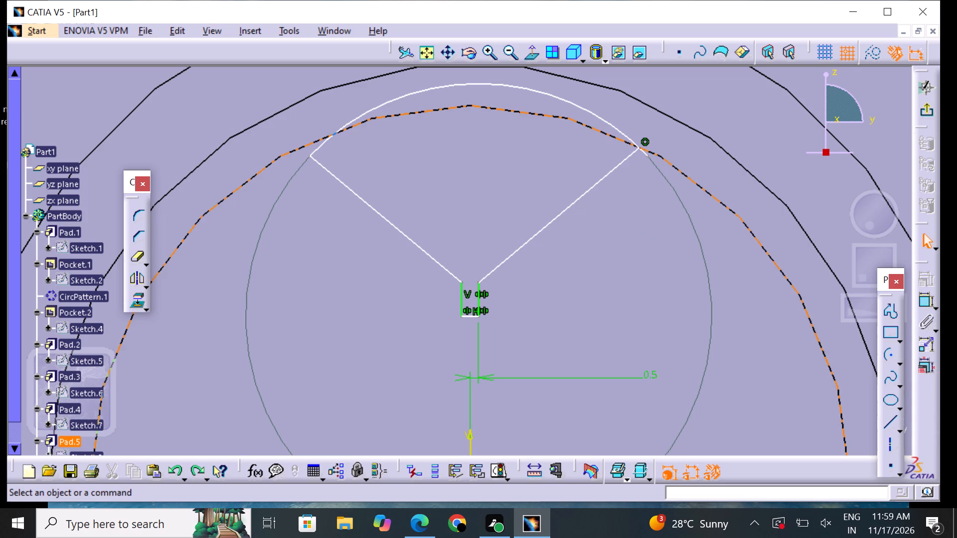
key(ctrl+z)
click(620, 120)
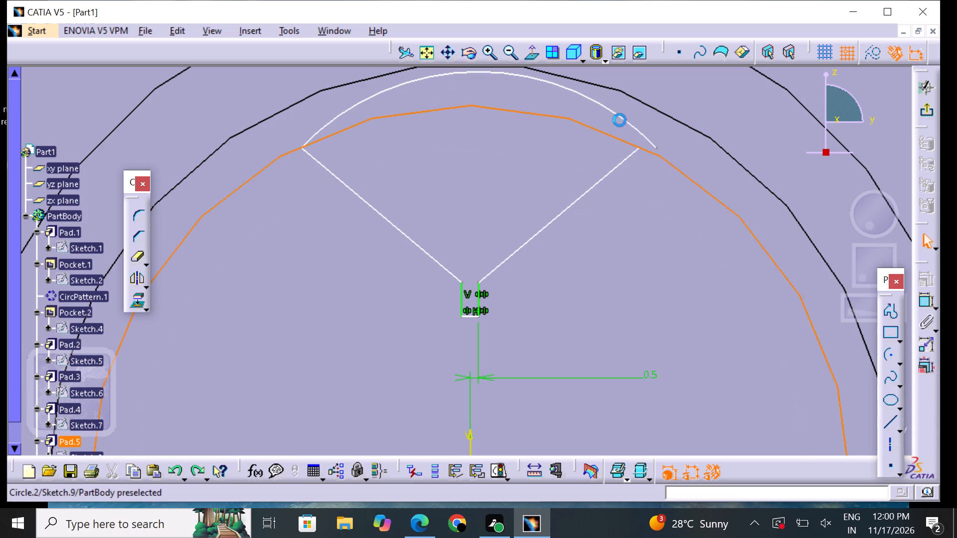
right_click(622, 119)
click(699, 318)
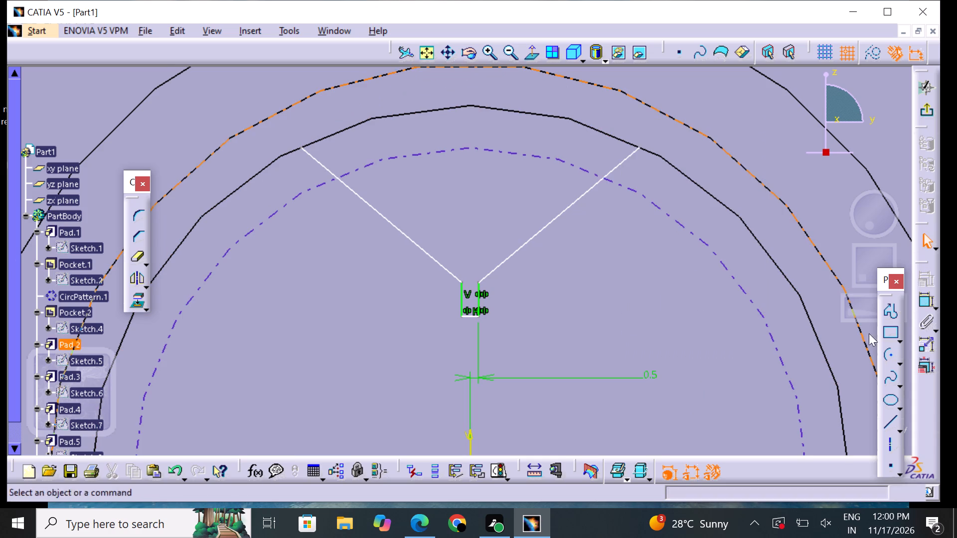
Draw an arc centred on the sketch origin from H -10 mm, V 20 mm to H 10 mm, V 20 mm, closing the funnel profile.
click(884, 352)
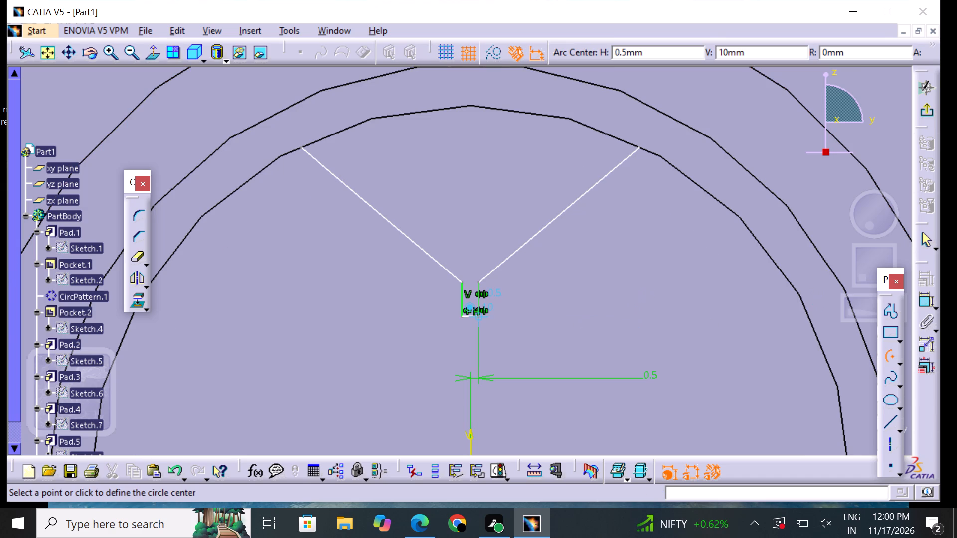
click(466, 438)
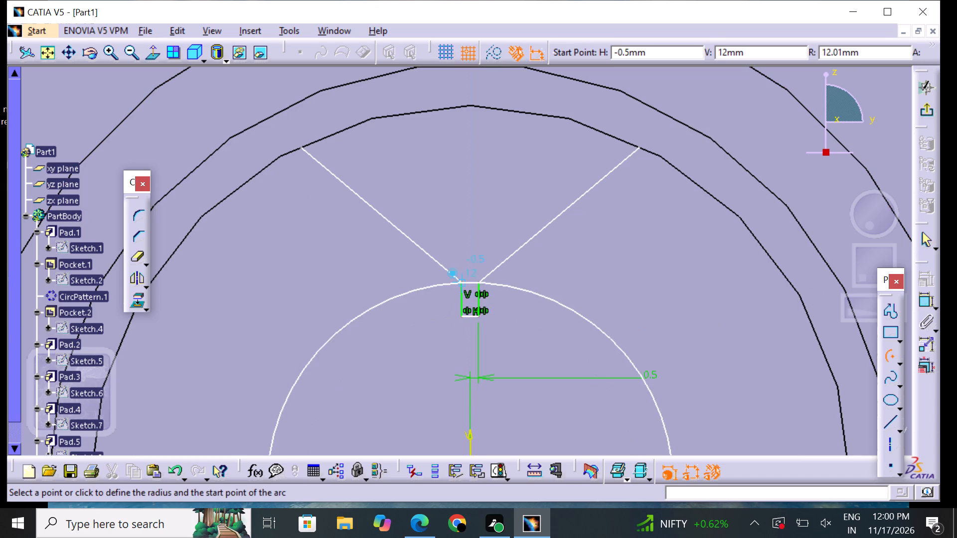
click(299, 149)
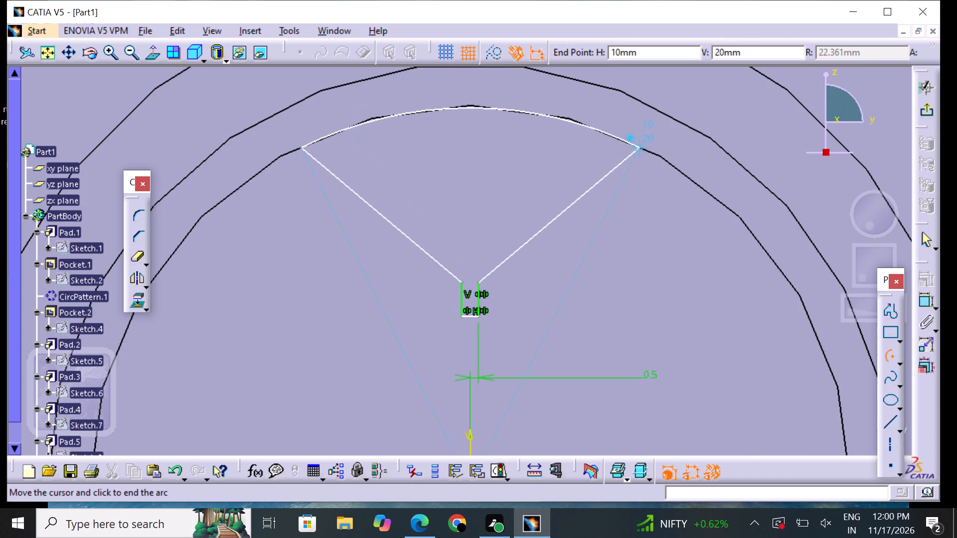
click(634, 147)
click(659, 262)
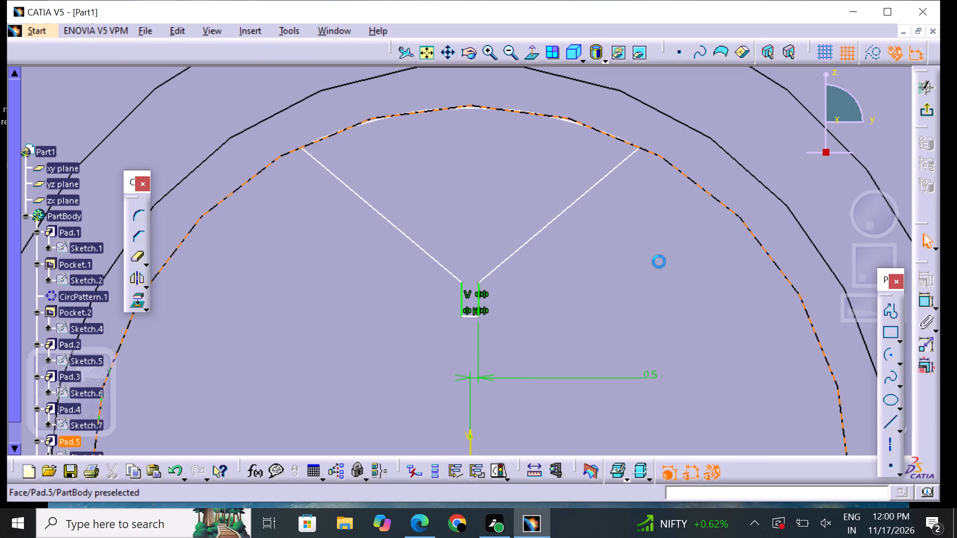
Exit the funnel-profile sketch and return to part modelling.
click(923, 110)
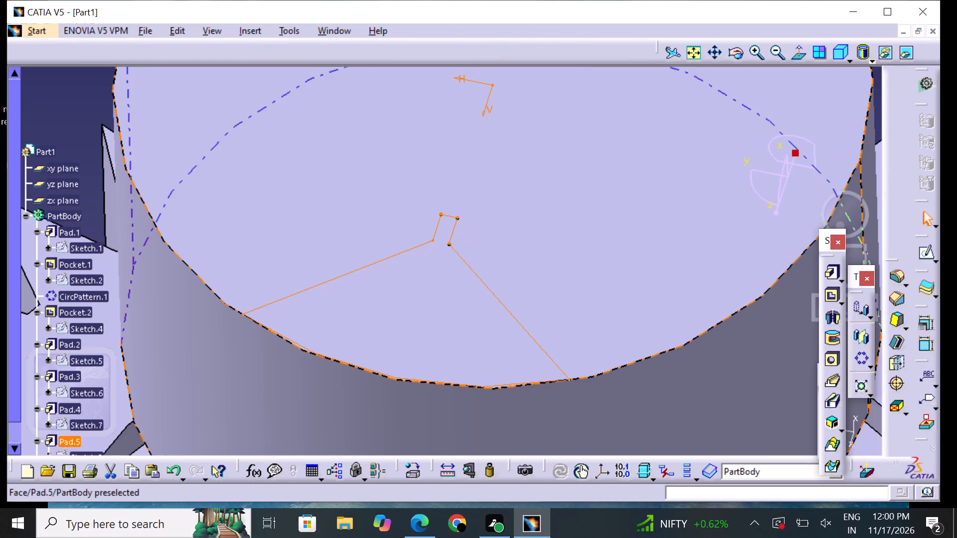
middle_drag(241, 281, 254, 339)
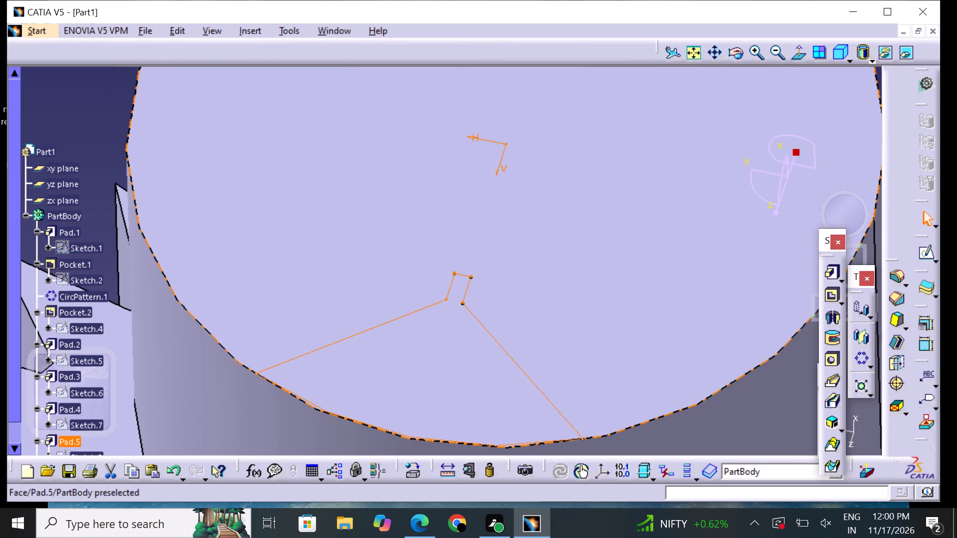
Reopen the funnel-profile sketch and dimension the angle between its two slanted lines.
double_click(778, 56)
click(778, 56)
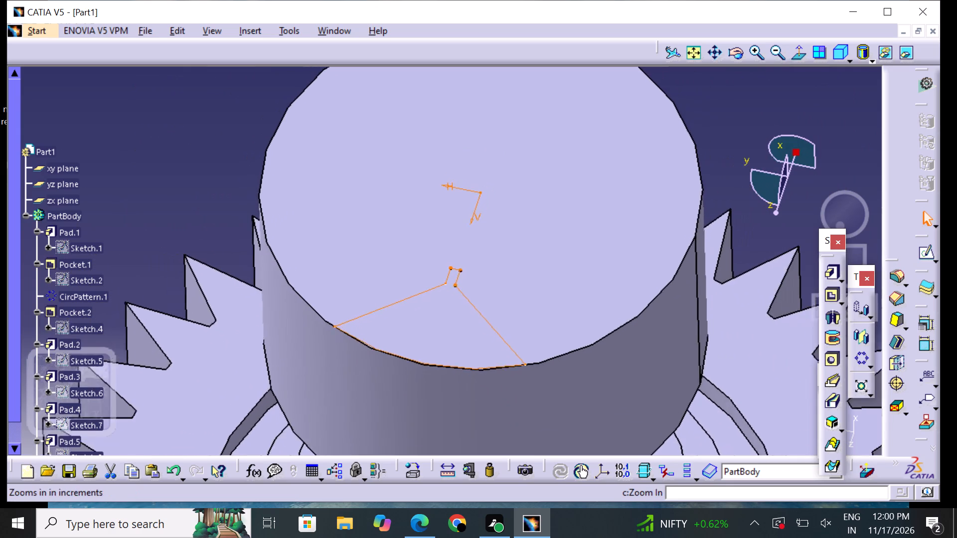
middle_drag(503, 302, 495, 278)
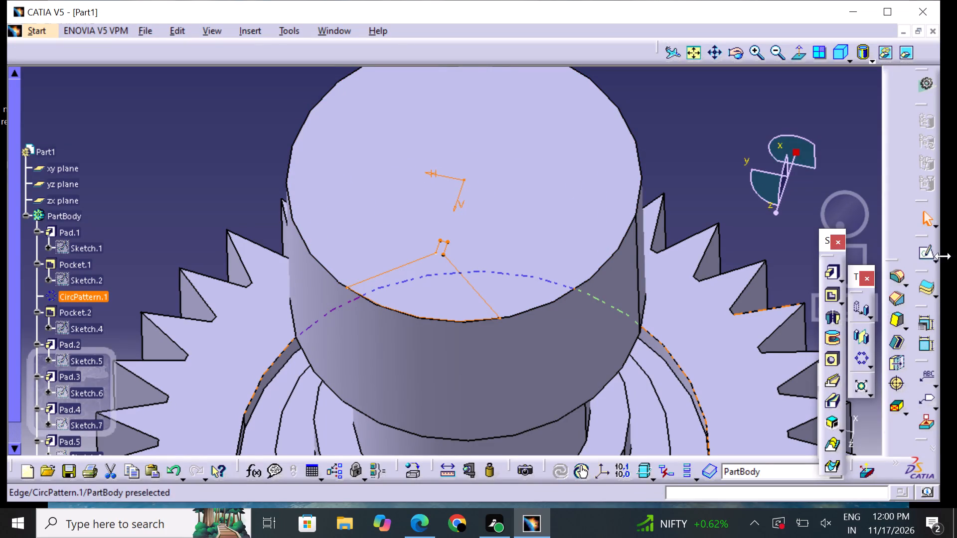
click(923, 254)
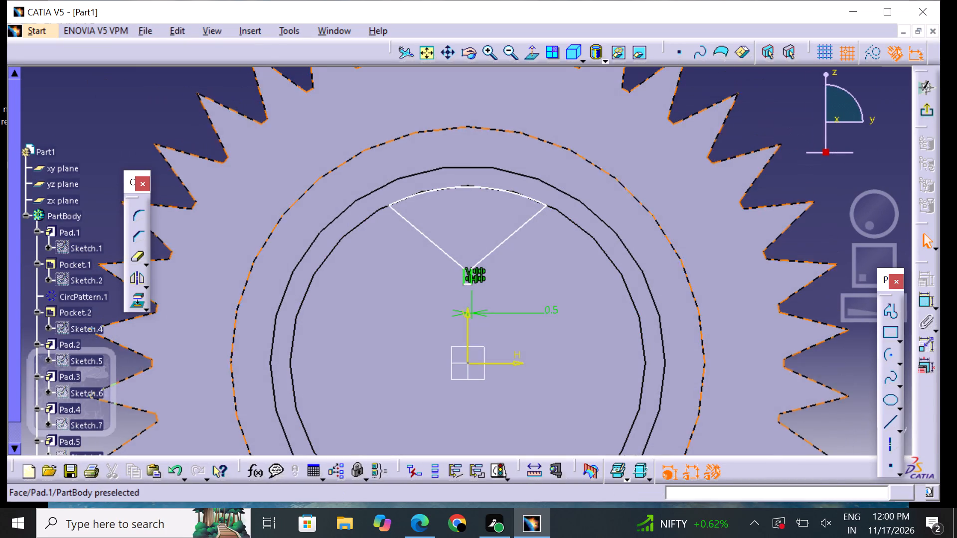
click(924, 304)
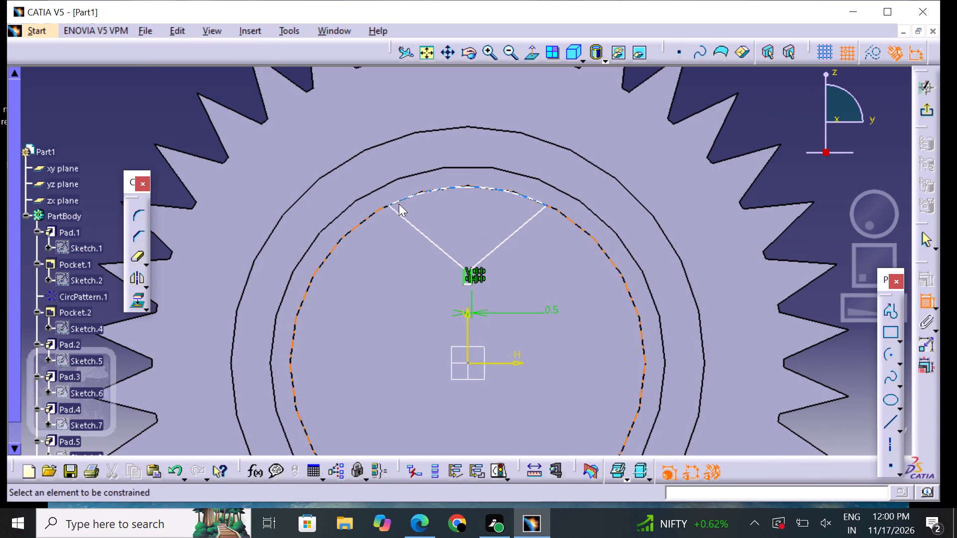
click(413, 222)
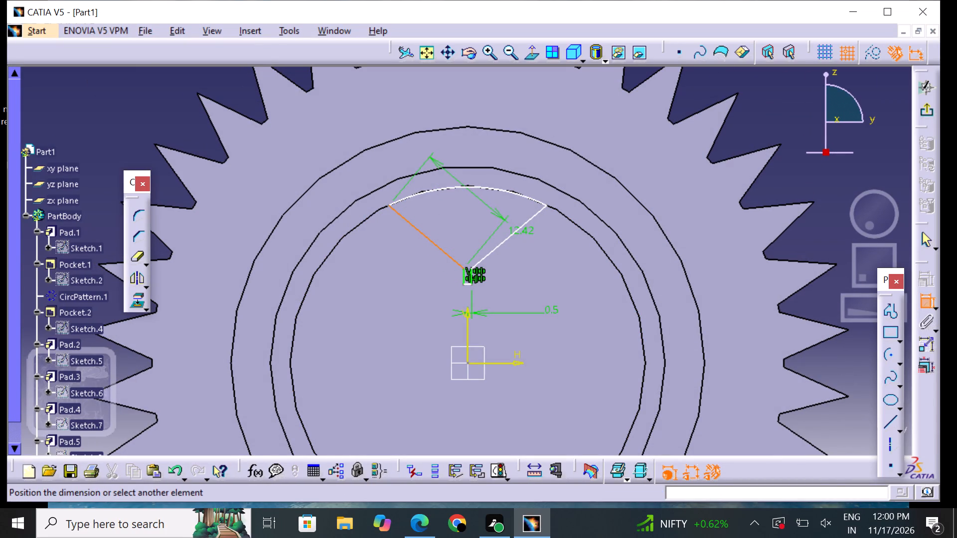
click(514, 229)
click(472, 225)
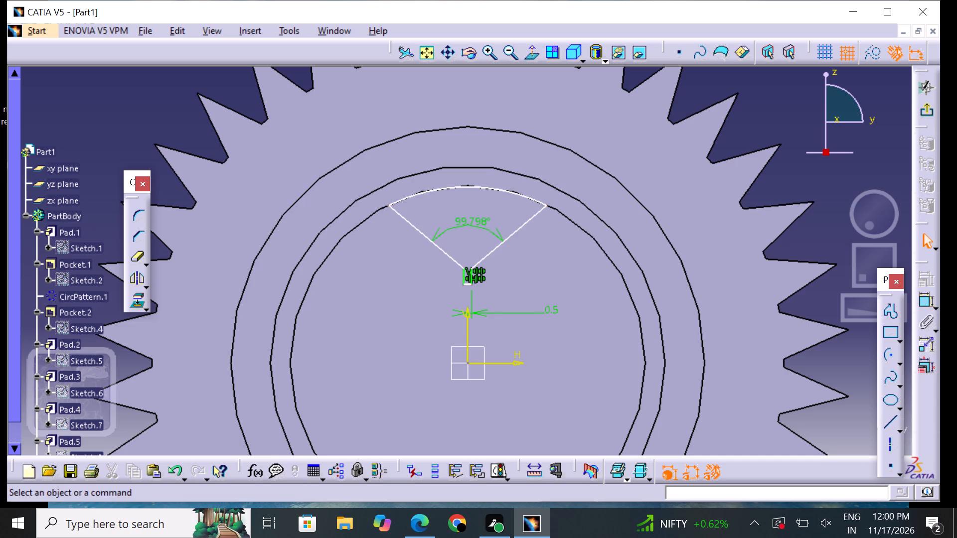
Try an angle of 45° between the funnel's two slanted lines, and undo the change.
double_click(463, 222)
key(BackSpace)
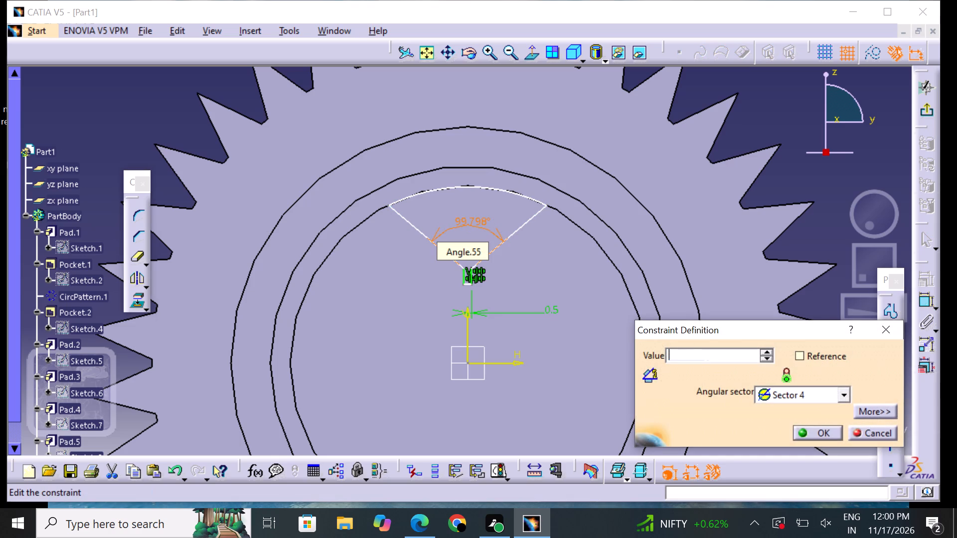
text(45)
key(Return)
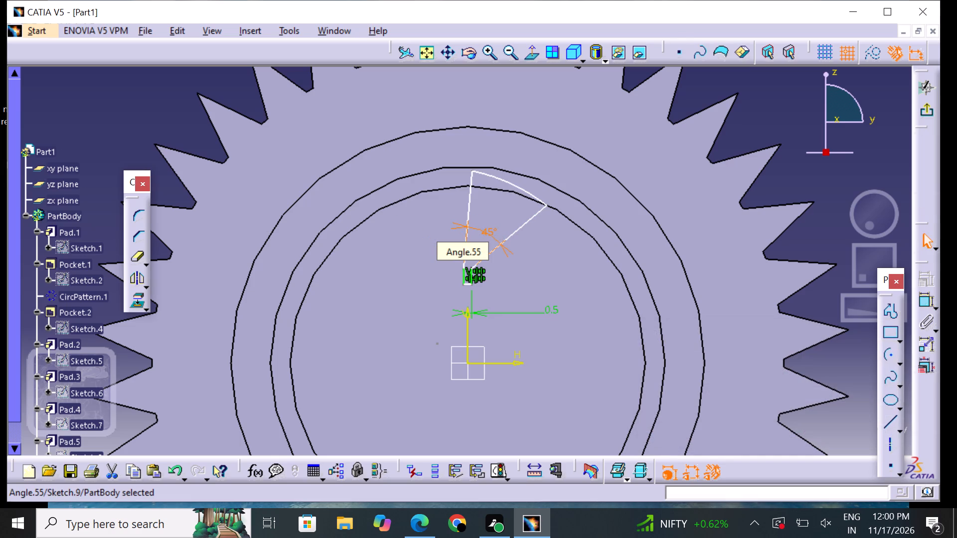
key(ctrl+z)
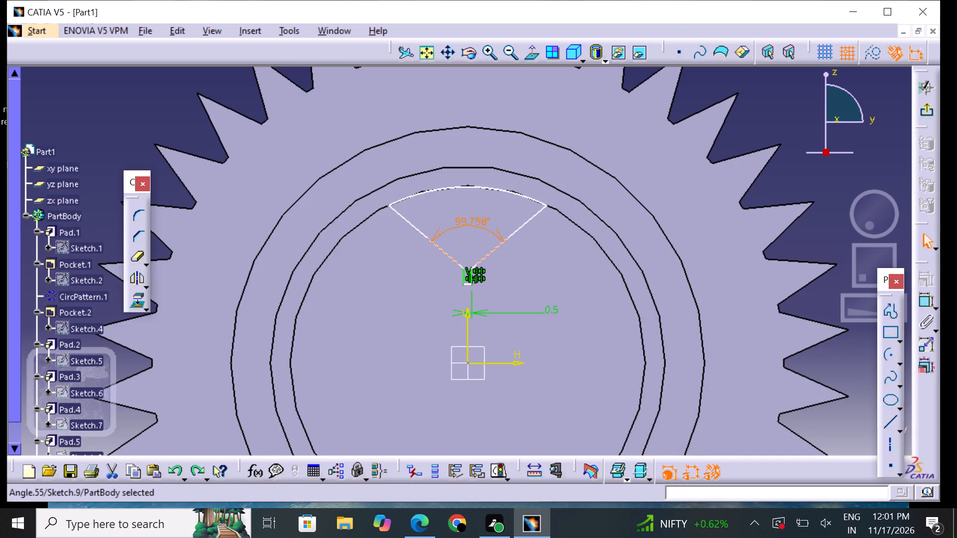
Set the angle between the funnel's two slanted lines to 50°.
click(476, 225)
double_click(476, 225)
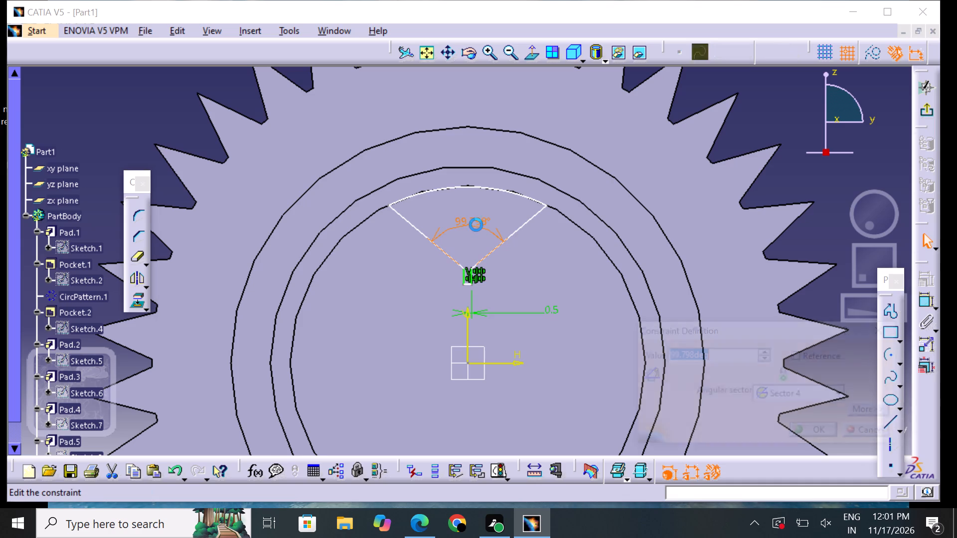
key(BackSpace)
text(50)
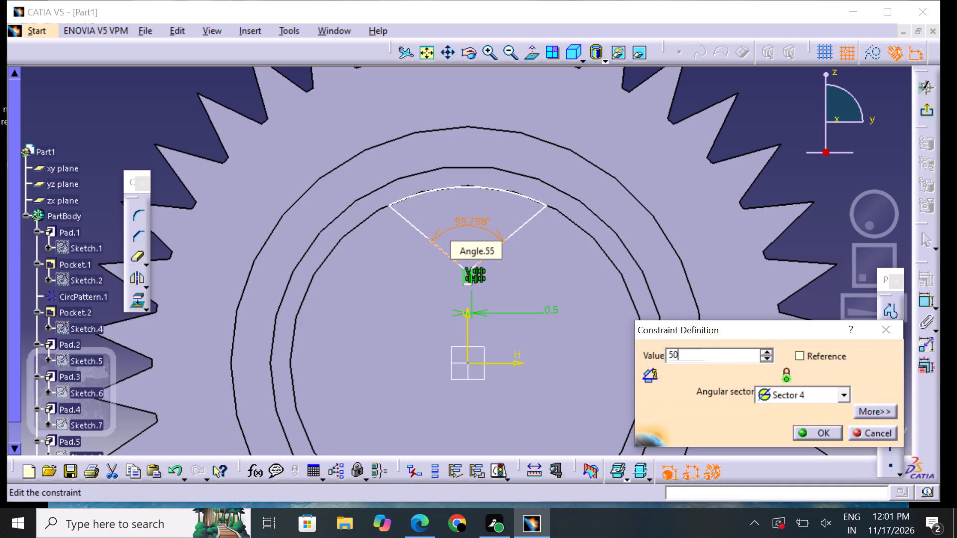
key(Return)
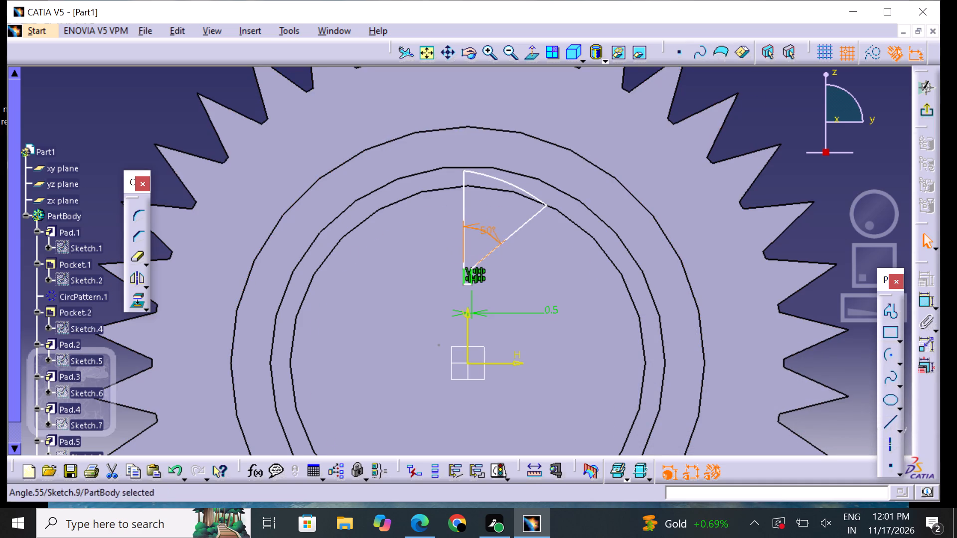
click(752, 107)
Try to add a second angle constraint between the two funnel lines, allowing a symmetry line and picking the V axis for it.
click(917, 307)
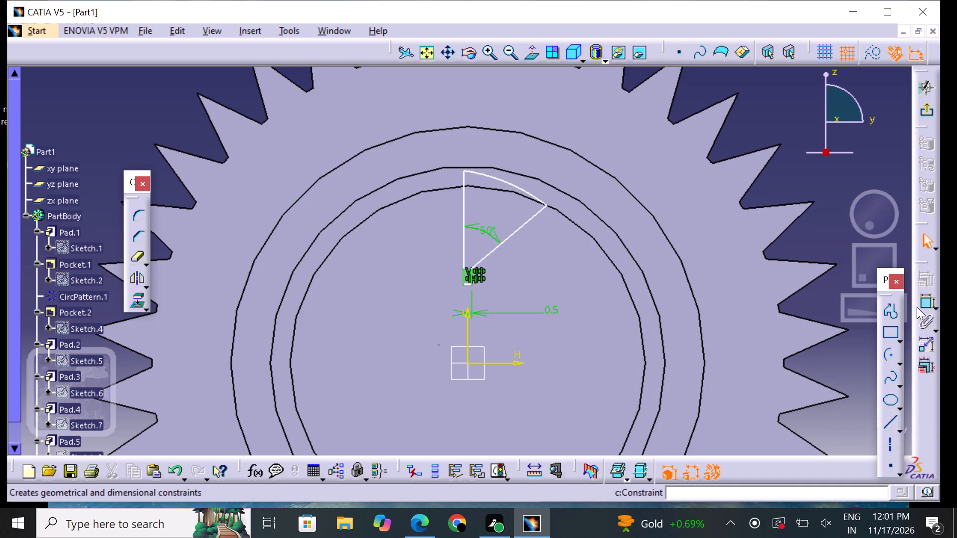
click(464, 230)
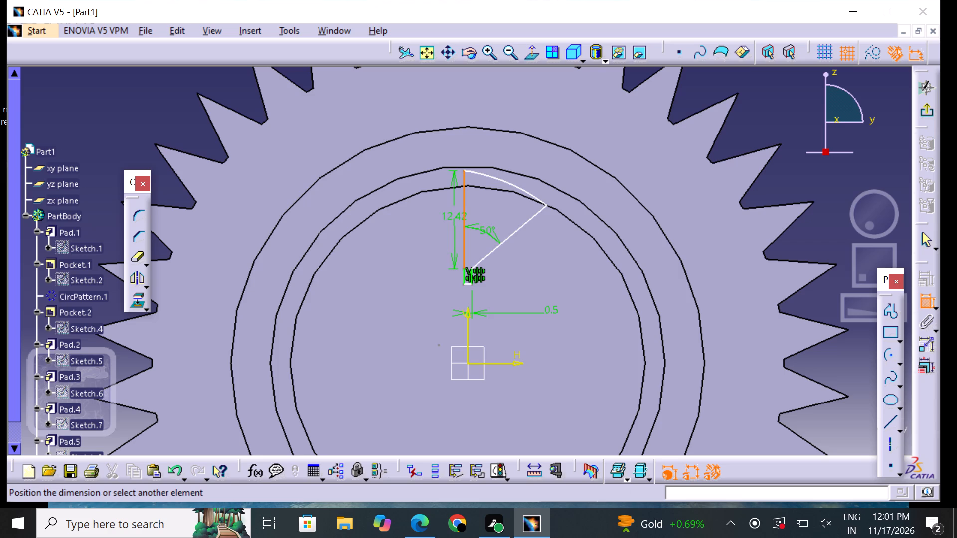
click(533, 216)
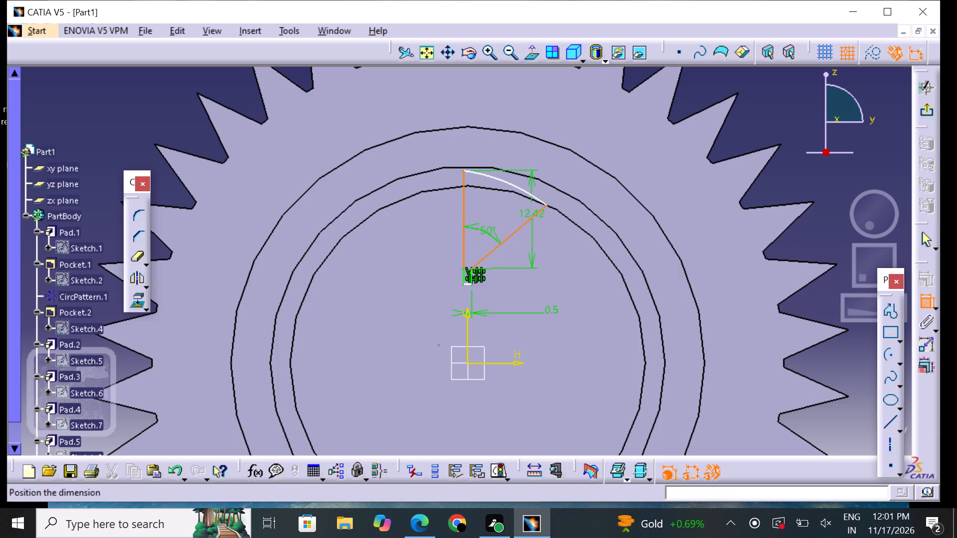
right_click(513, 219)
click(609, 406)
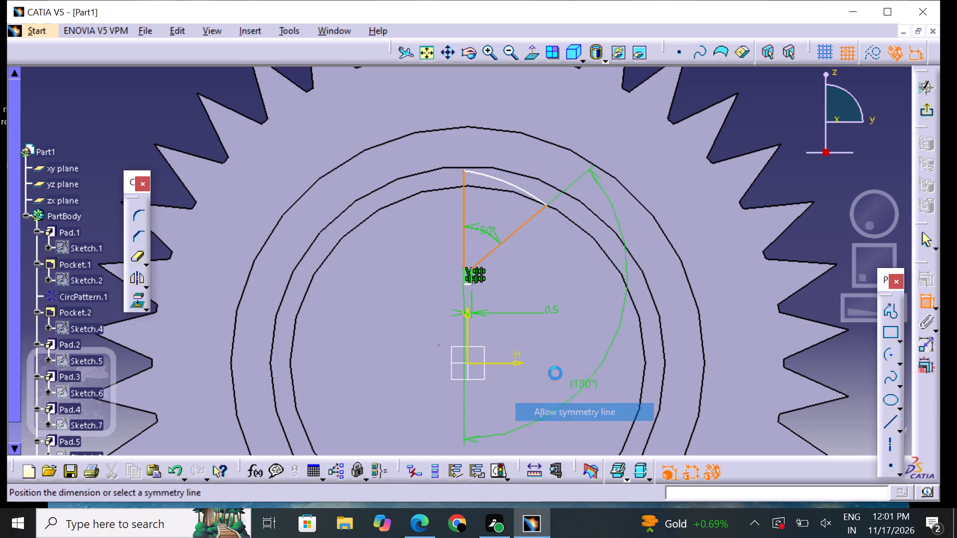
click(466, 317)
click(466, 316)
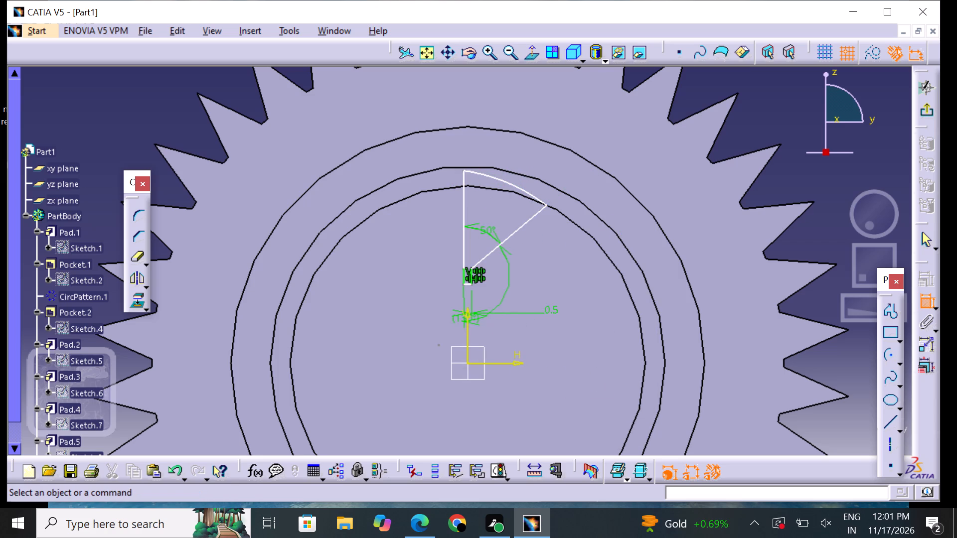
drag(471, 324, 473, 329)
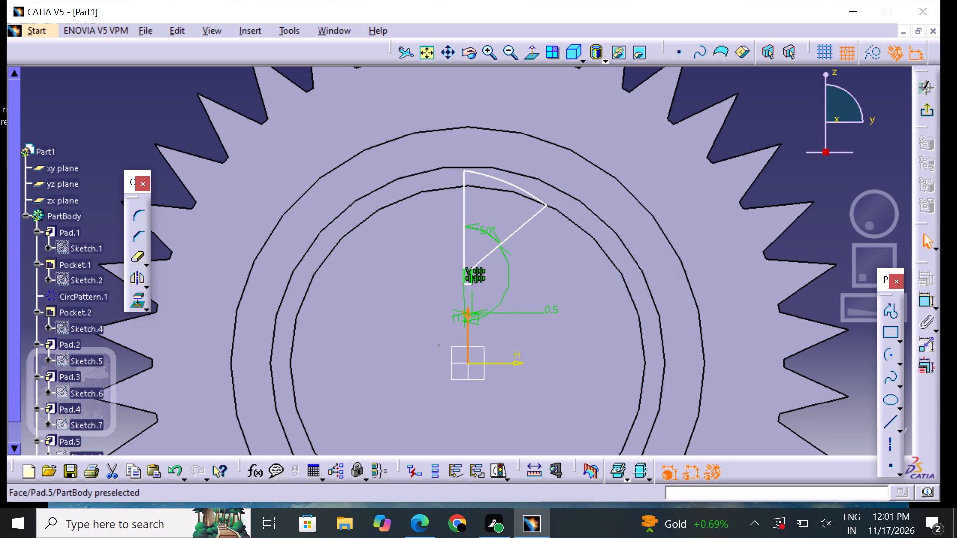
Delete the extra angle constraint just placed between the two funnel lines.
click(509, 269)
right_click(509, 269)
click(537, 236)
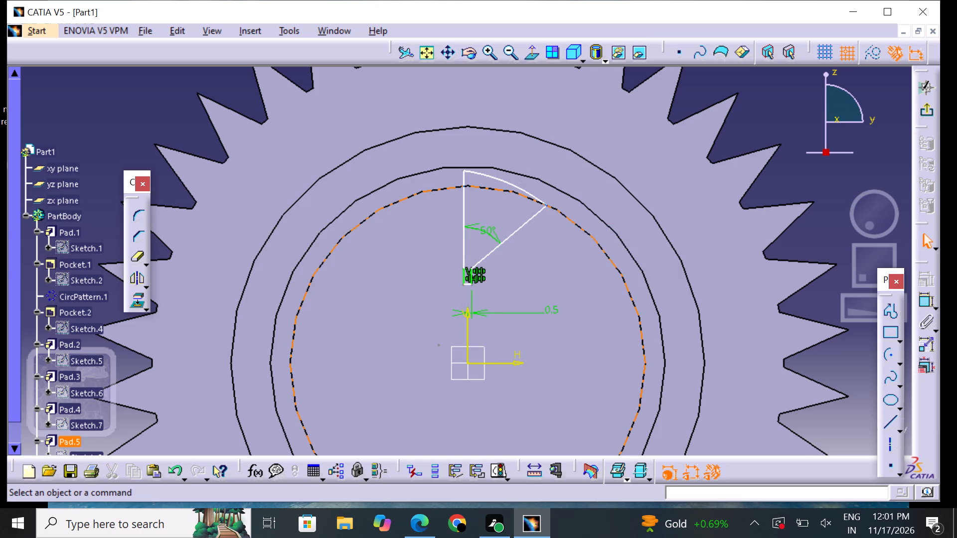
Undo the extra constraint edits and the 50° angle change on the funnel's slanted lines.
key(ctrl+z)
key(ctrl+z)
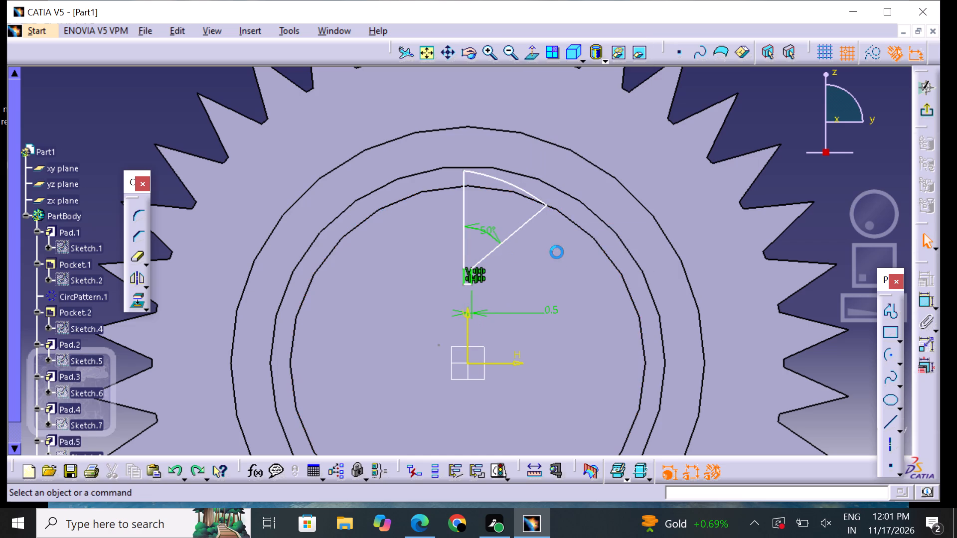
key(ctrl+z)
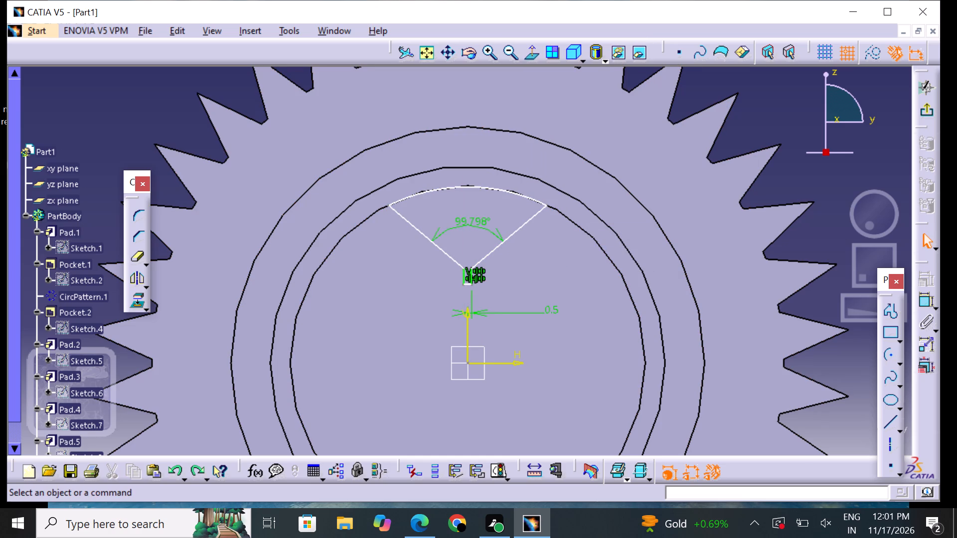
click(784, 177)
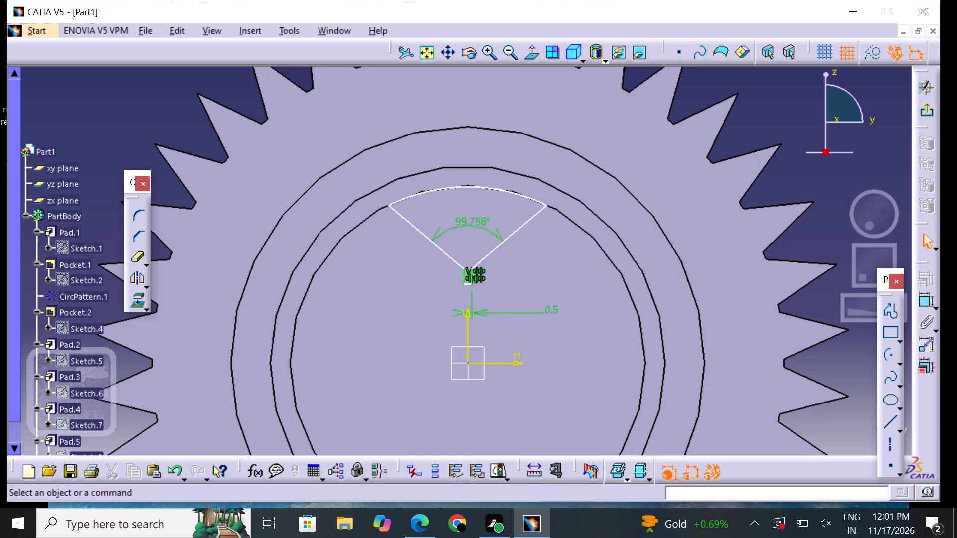
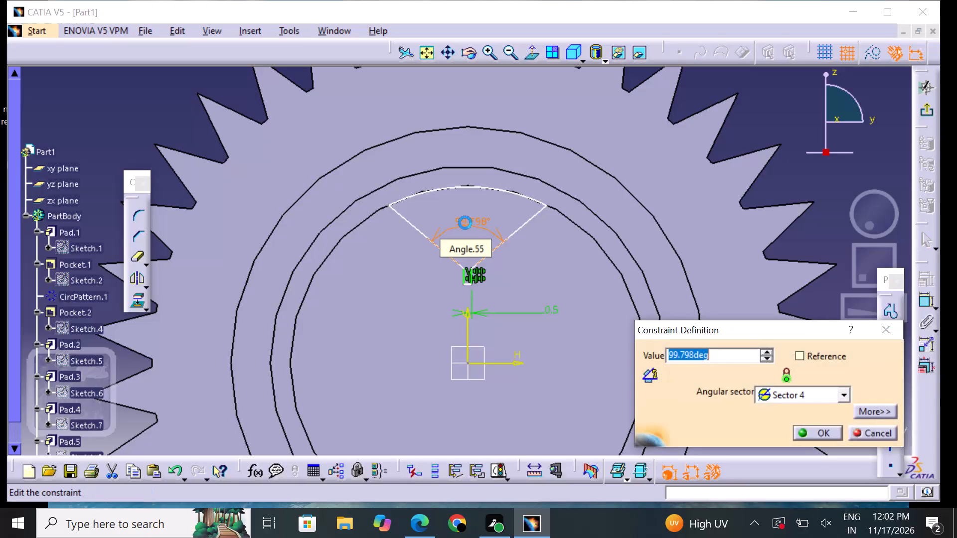
Set the angle between the funnel's two slanted lines to 30°.
key(BackSpace)
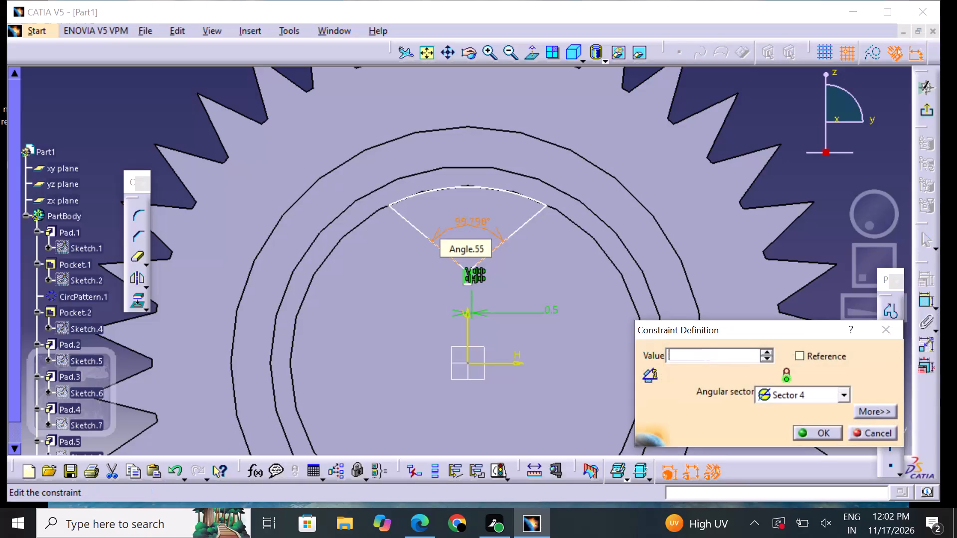
text(30)
key(Return)
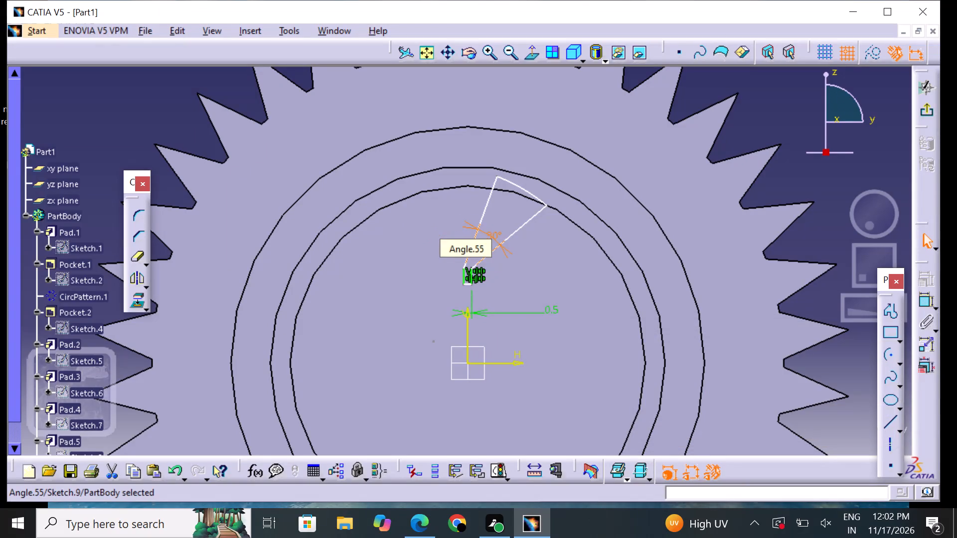
click(749, 110)
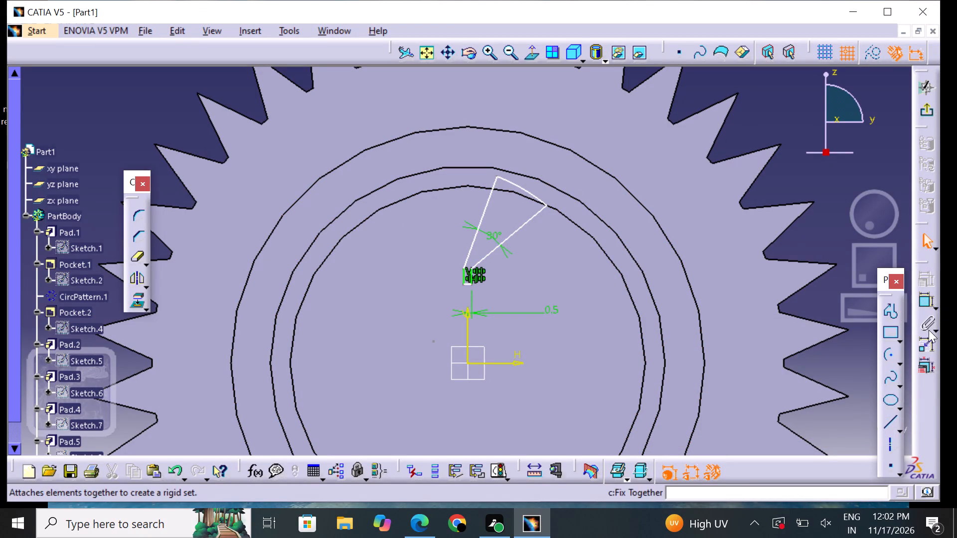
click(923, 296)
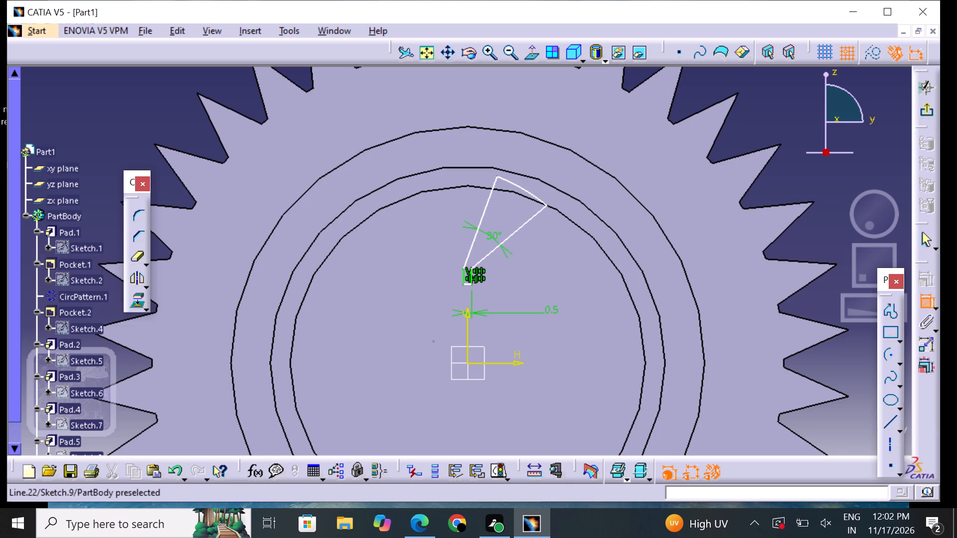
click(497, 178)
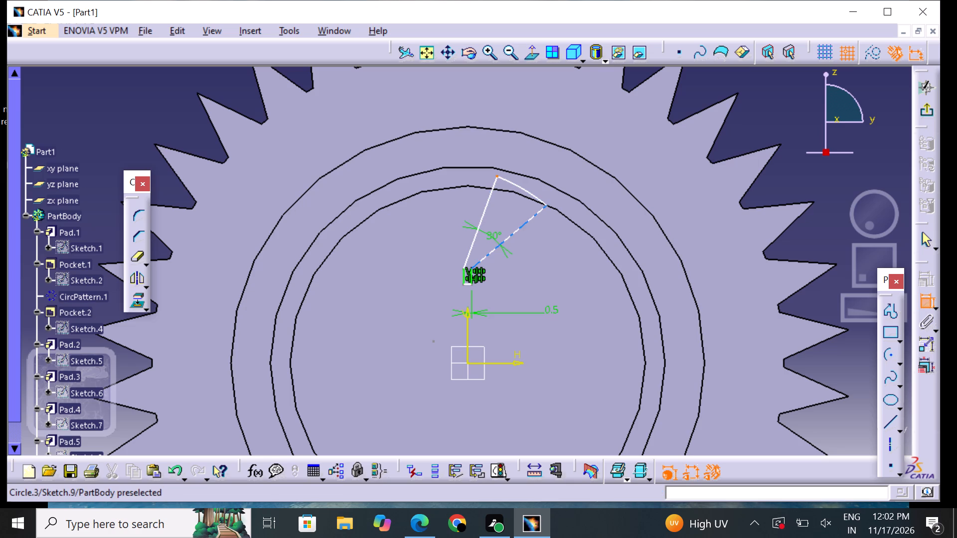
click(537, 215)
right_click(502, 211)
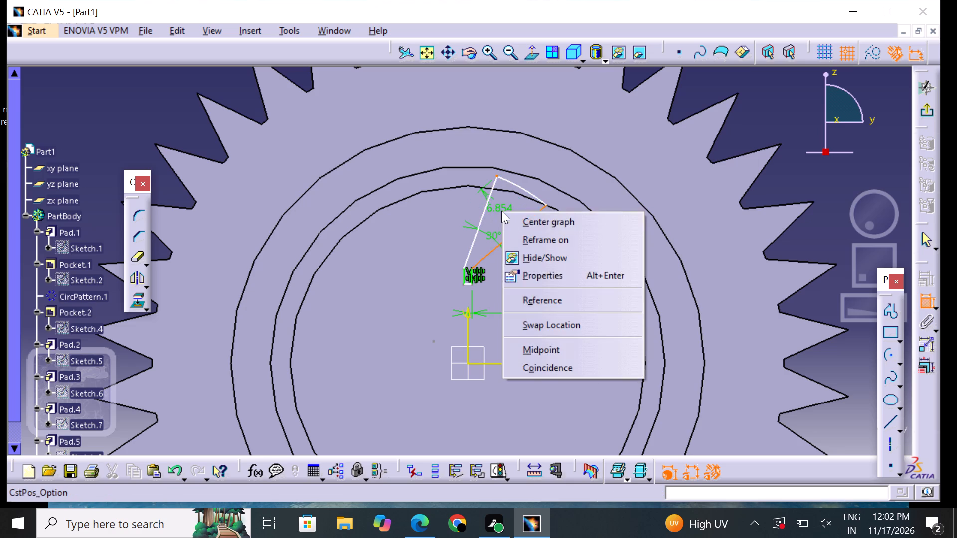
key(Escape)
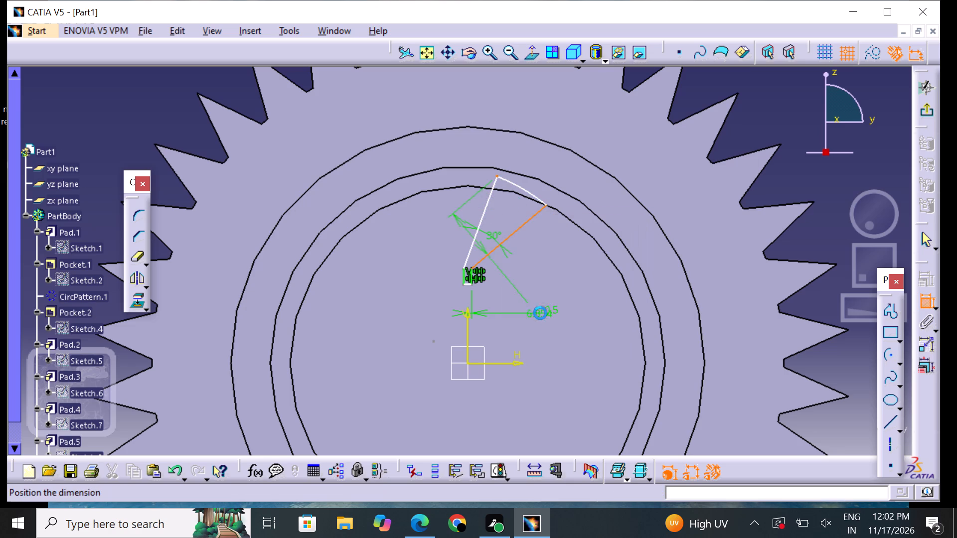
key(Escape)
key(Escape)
Delete the arc that closes the top of the funnel profile.
click(521, 184)
right_click(522, 183)
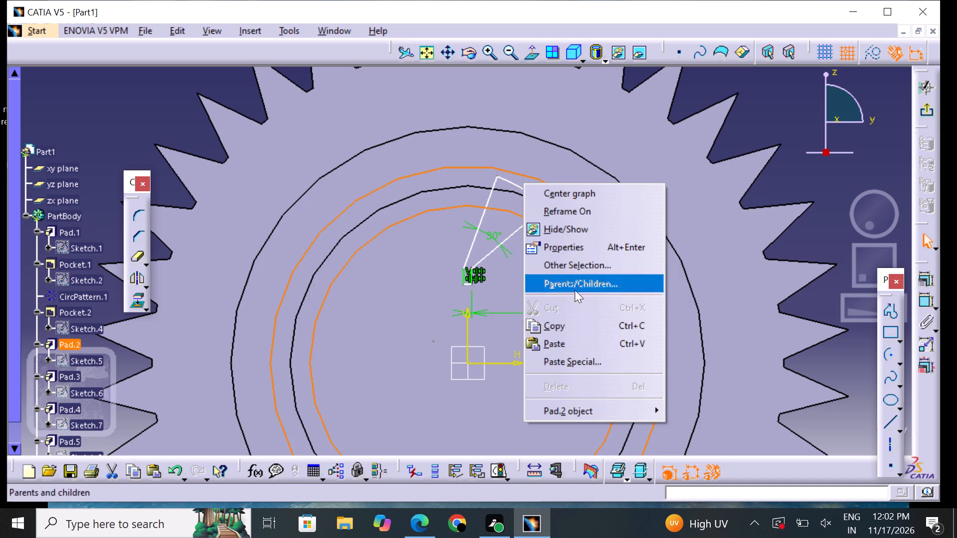
key(Escape)
key(Escape)
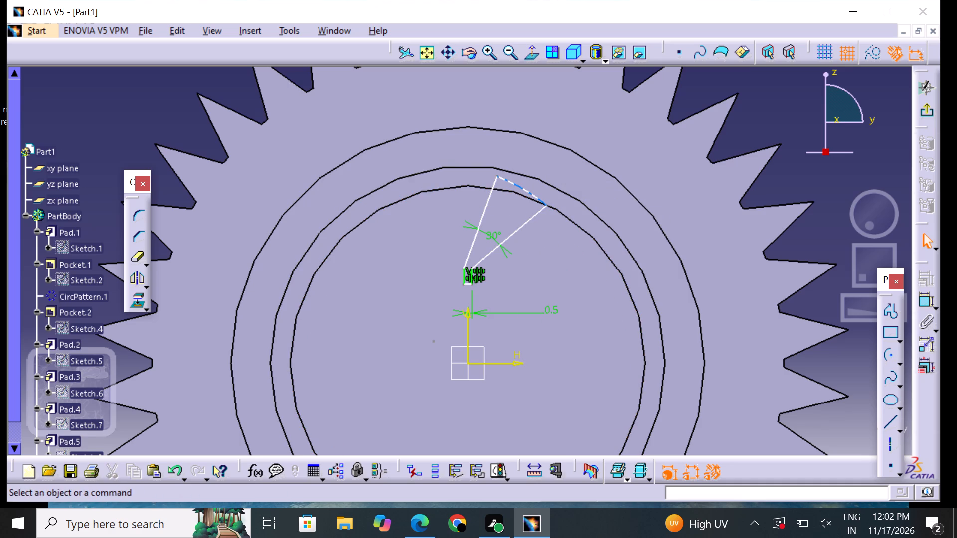
click(522, 189)
right_click(522, 189)
click(608, 388)
Constrain the funnel's two slanted lines as symmetric about the V axis, using the Allow symmetry line option.
click(922, 295)
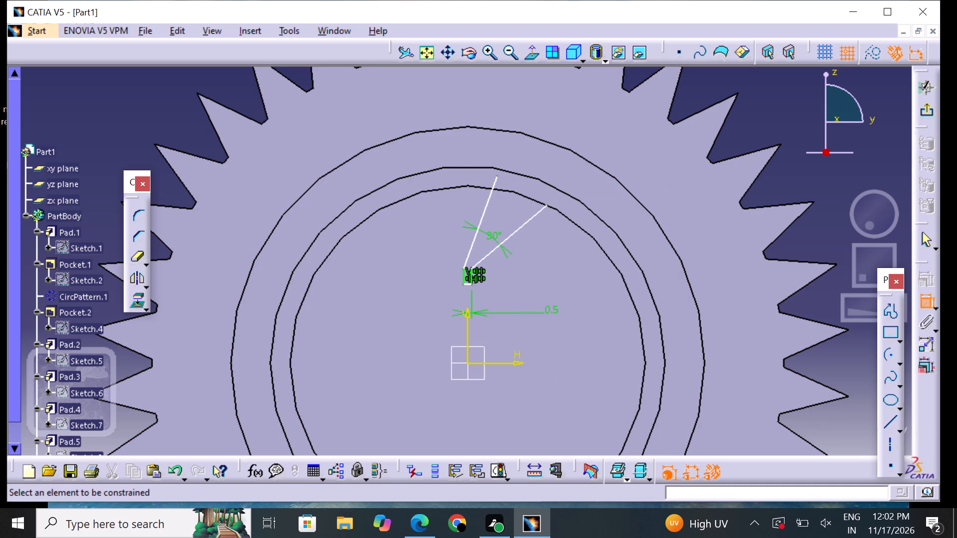
click(486, 214)
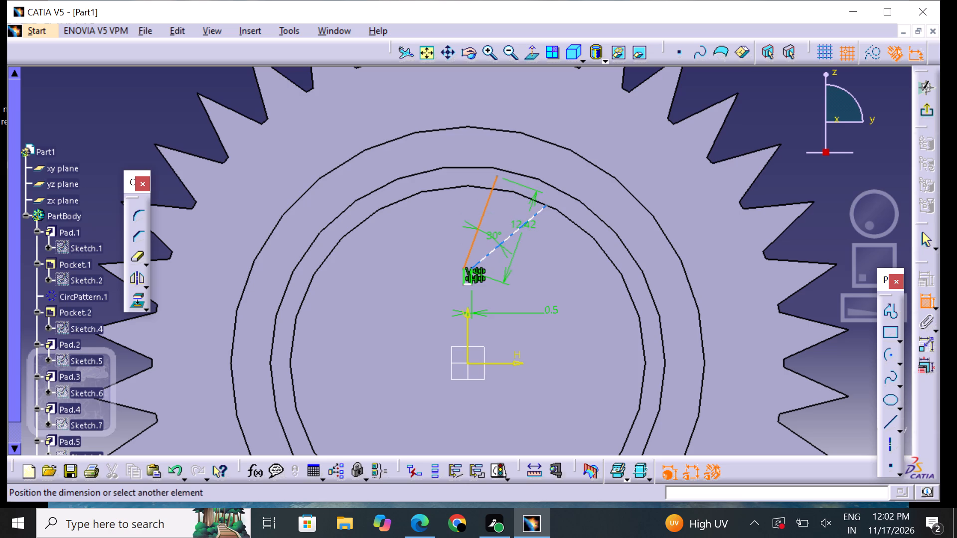
click(525, 225)
right_click(504, 219)
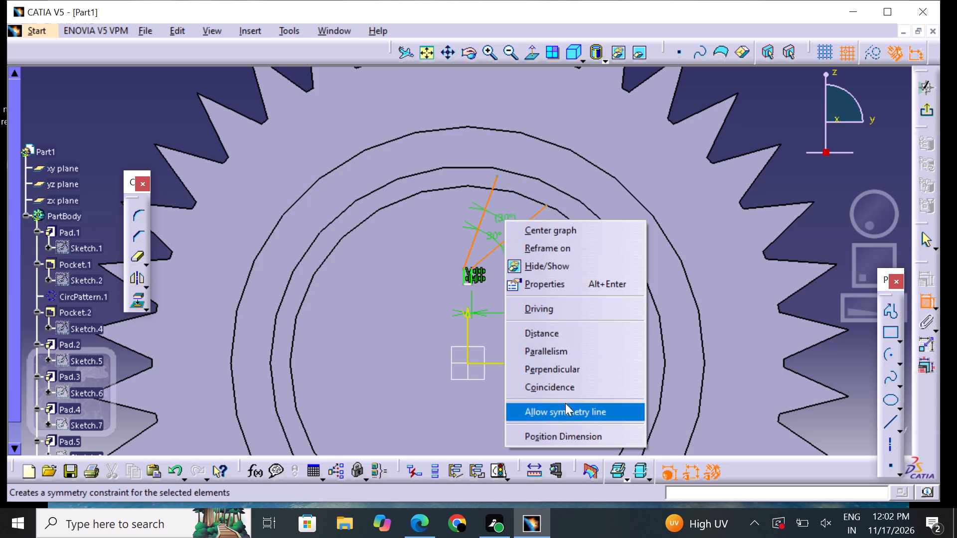
drag(565, 409, 566, 402)
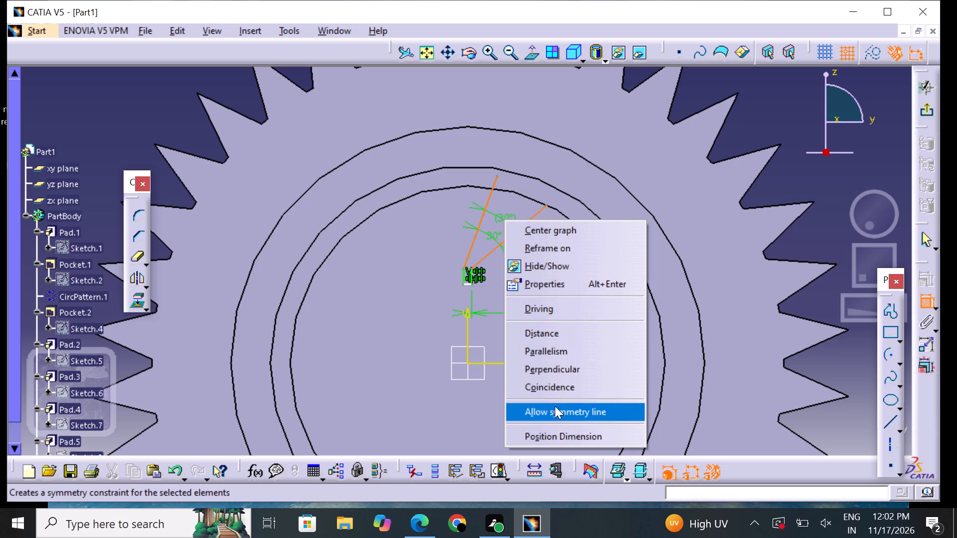
click(556, 406)
click(467, 314)
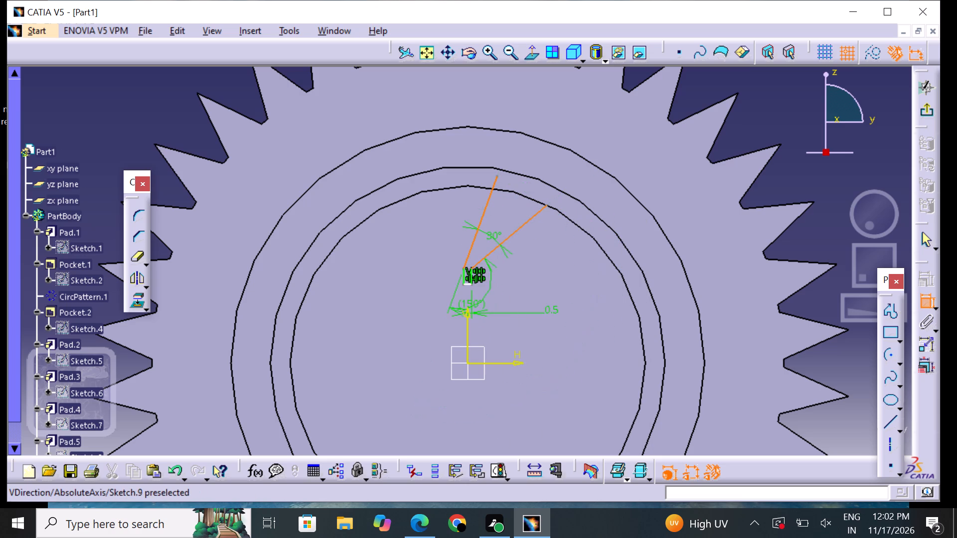
click(471, 321)
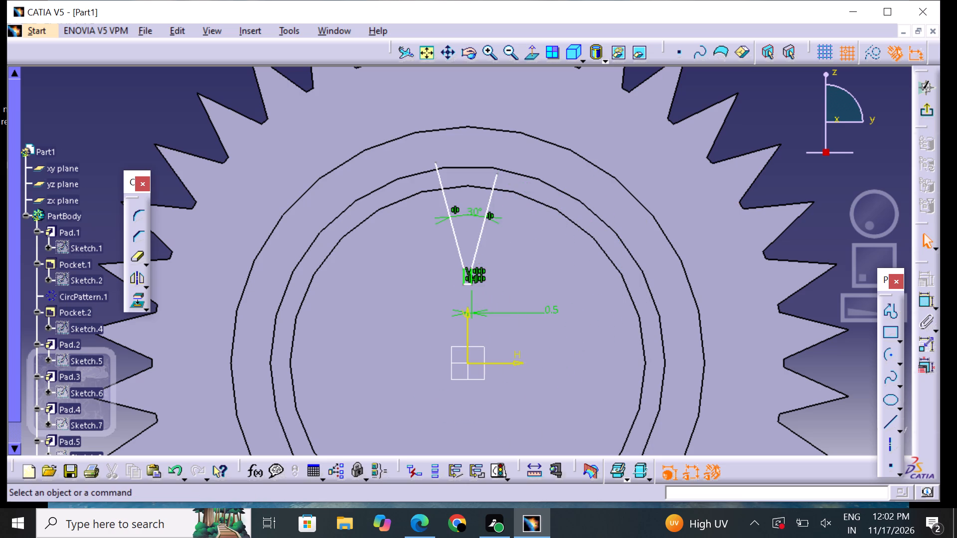
click(766, 123)
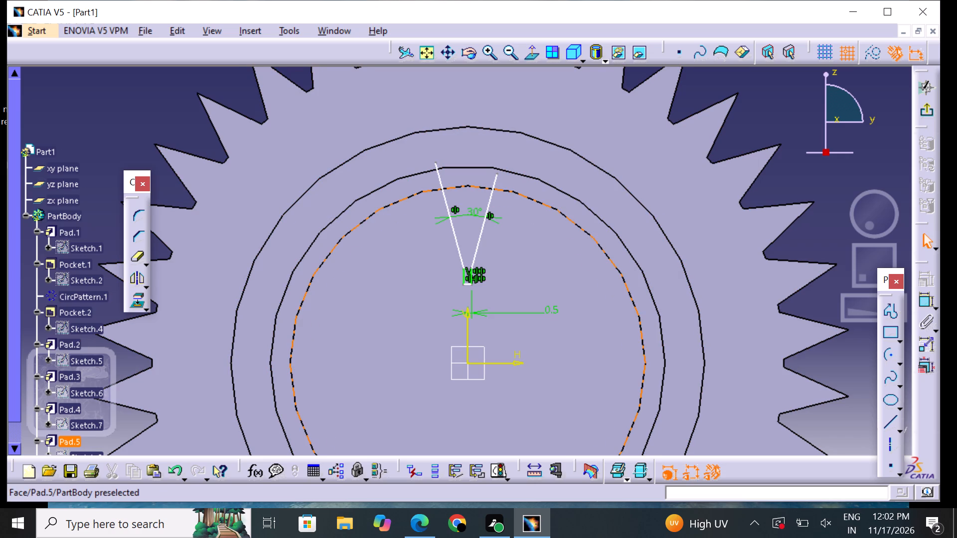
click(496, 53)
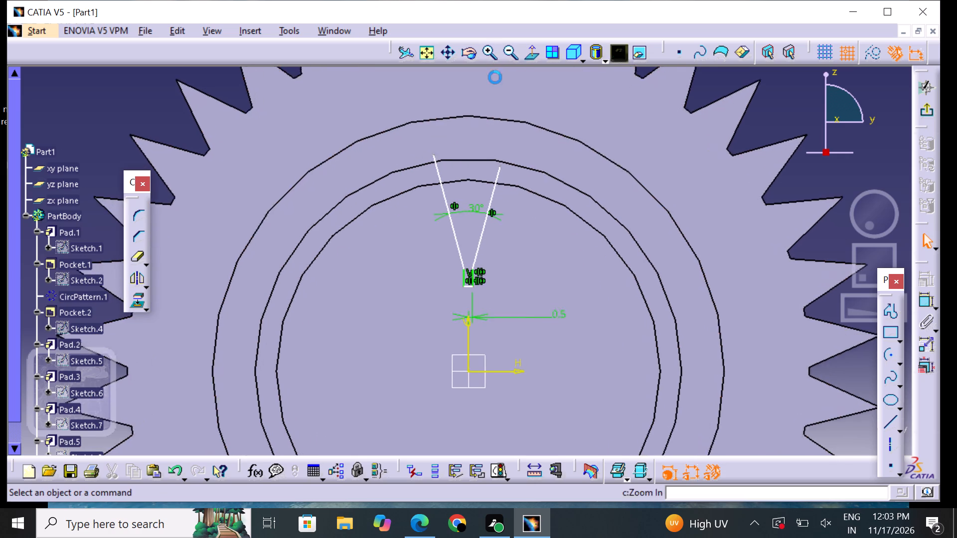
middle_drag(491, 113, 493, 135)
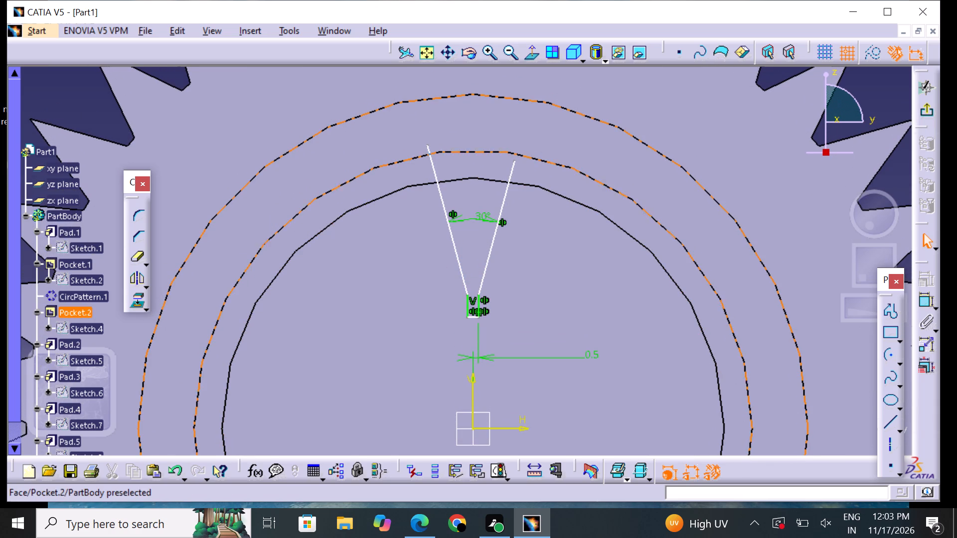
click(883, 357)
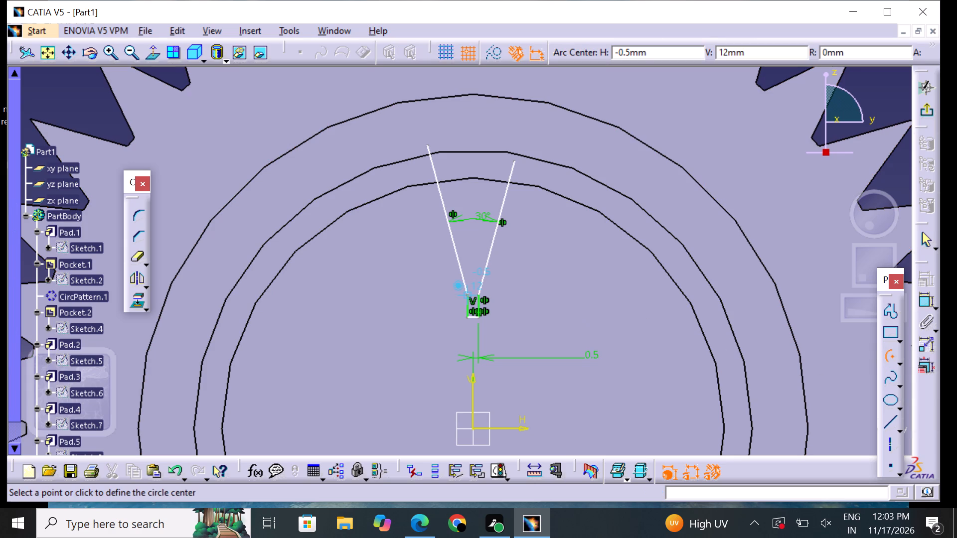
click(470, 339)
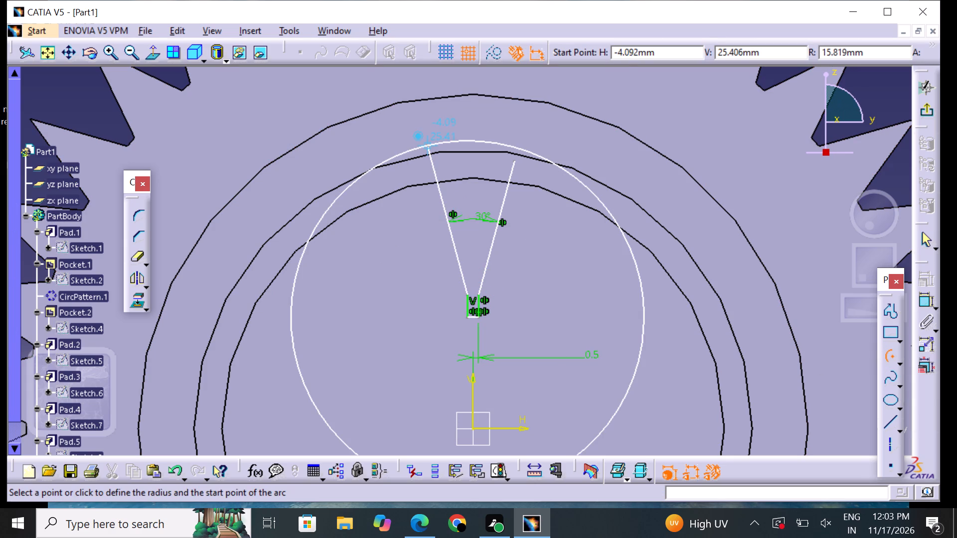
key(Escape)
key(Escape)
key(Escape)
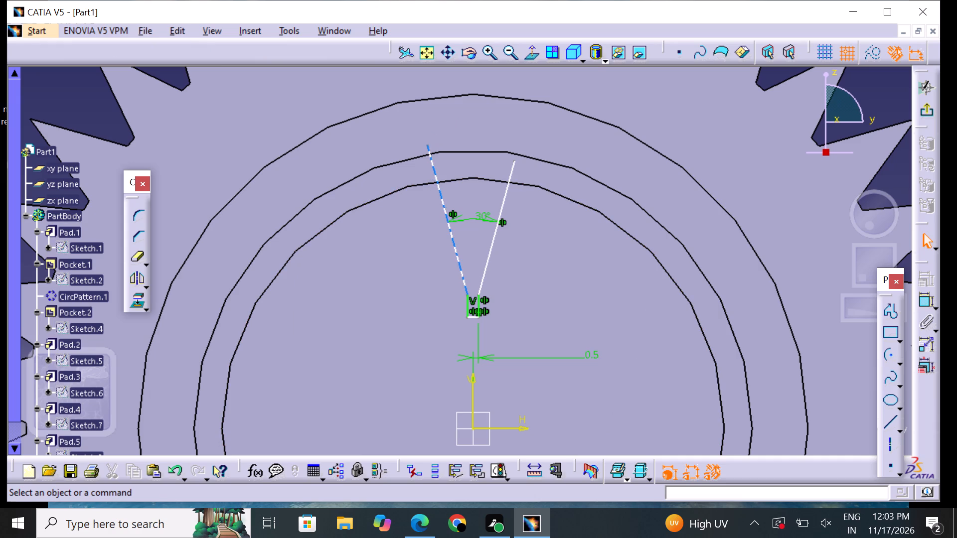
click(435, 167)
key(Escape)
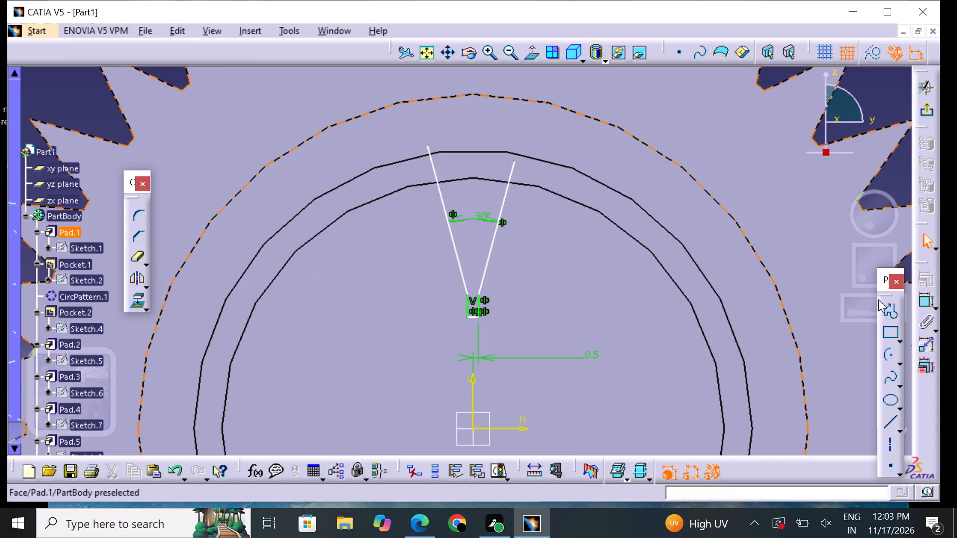
Draw a straight profile line joining the open upper ends of the funnel's two slanted lines.
click(894, 309)
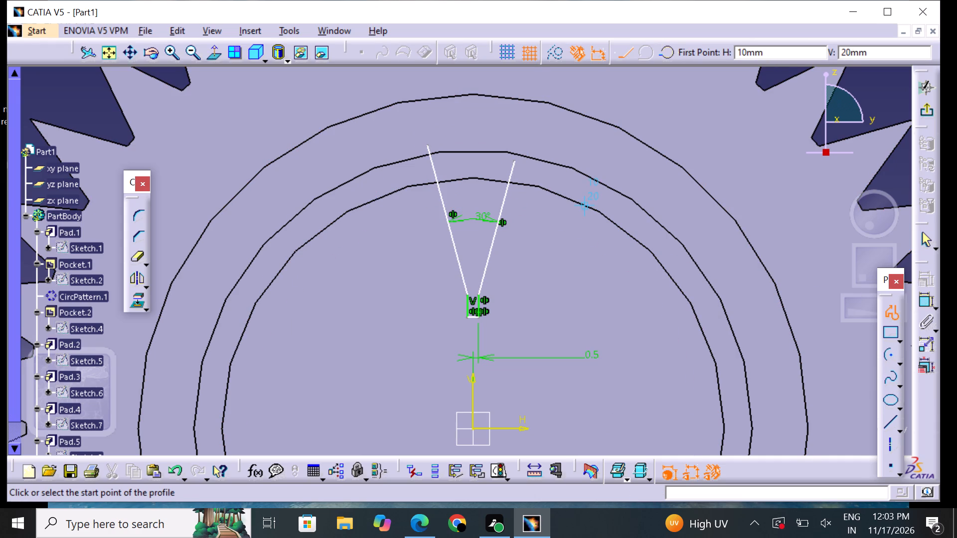
click(508, 182)
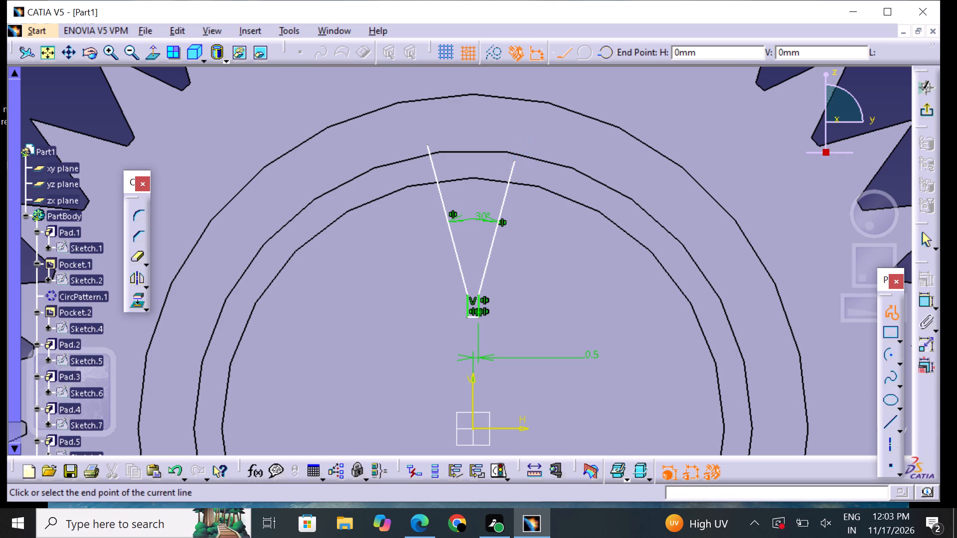
click(434, 167)
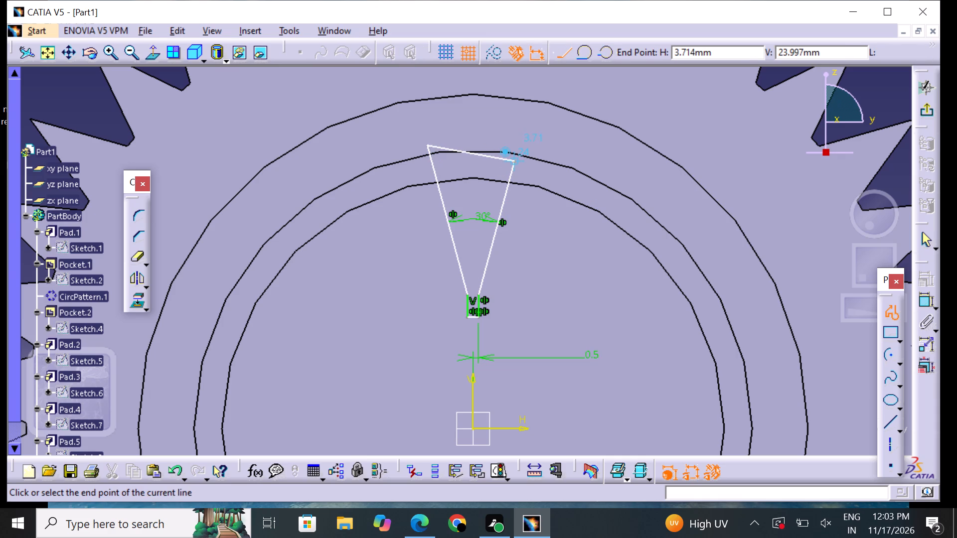
key(Escape)
key(Escape)
key(Escape)
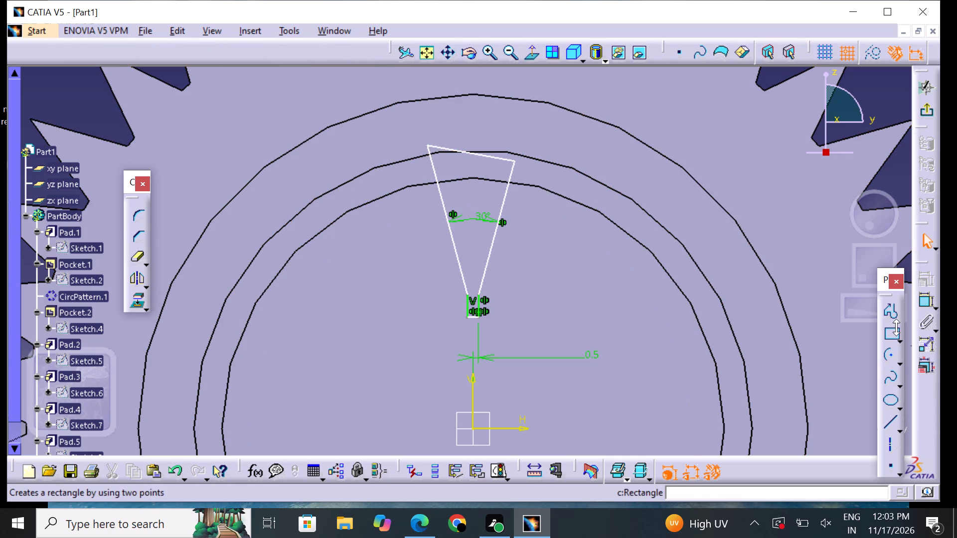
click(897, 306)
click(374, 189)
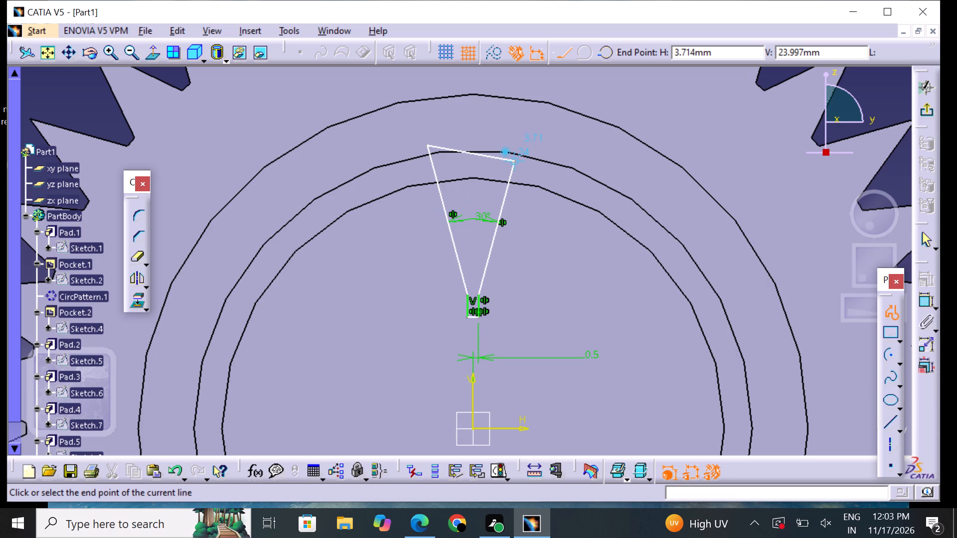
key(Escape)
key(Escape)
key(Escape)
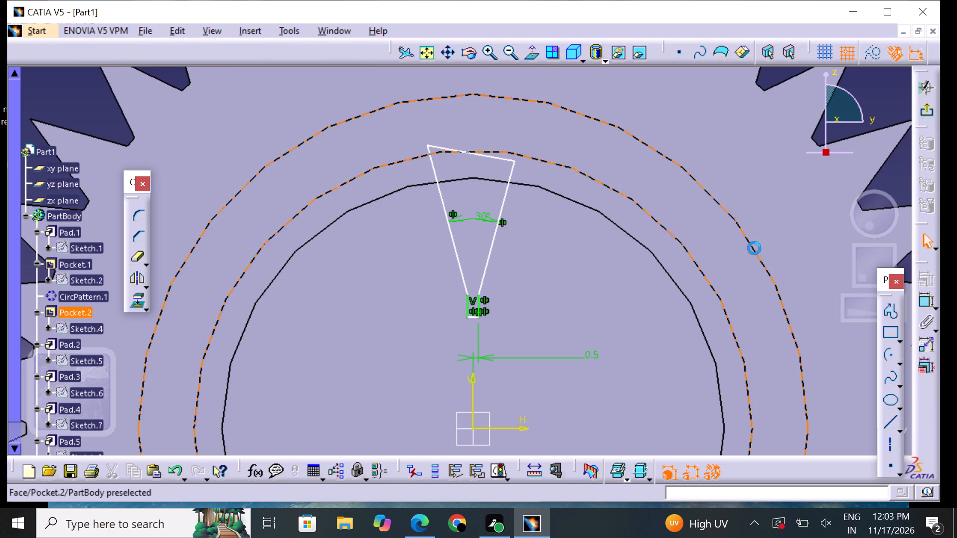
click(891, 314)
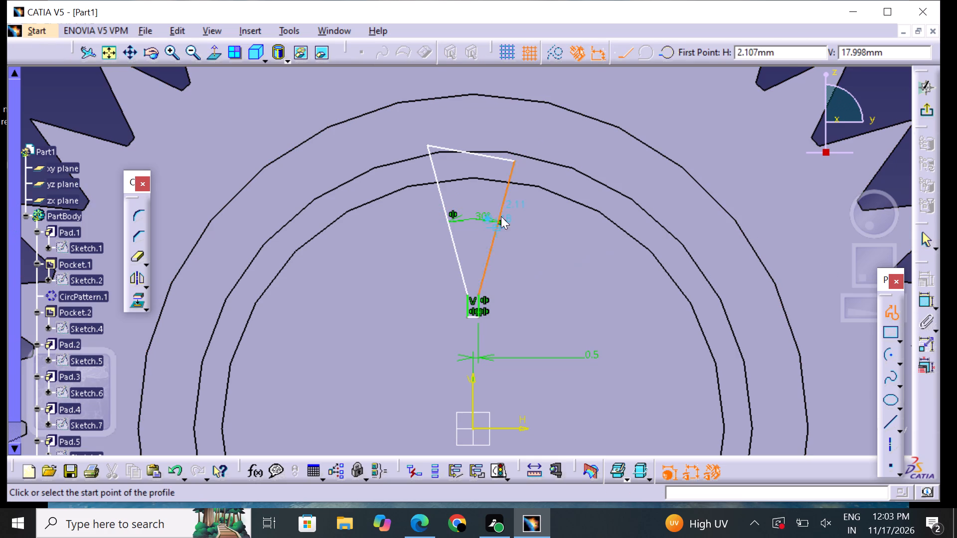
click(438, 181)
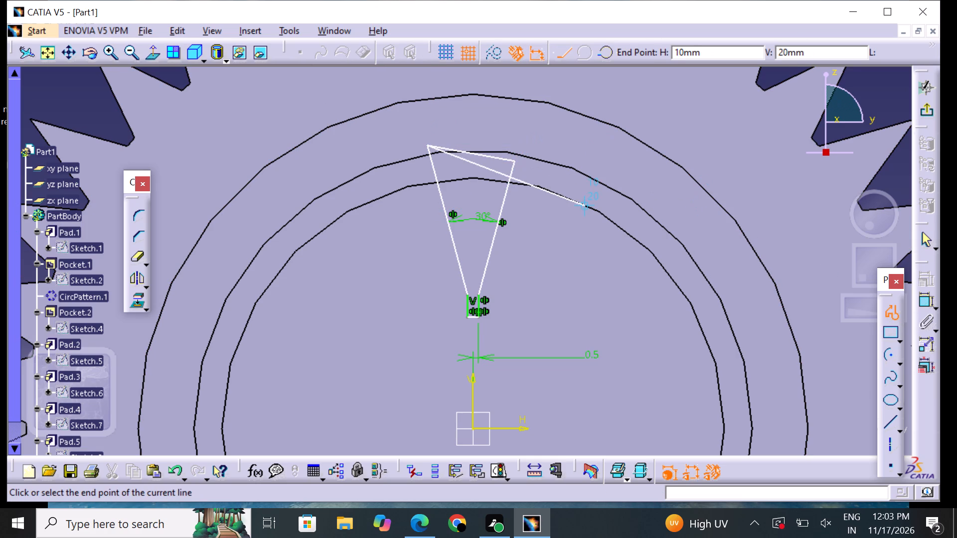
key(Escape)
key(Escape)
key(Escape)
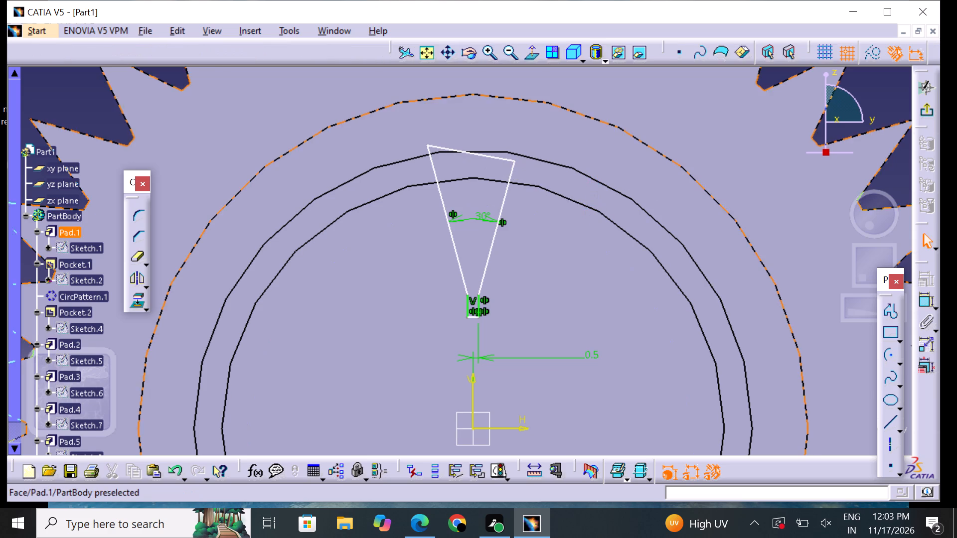
Draw a horizontal line about 20 mm long across the funnel at V 20 mm, extending past both slanted lines.
click(888, 320)
drag(362, 193, 376, 191)
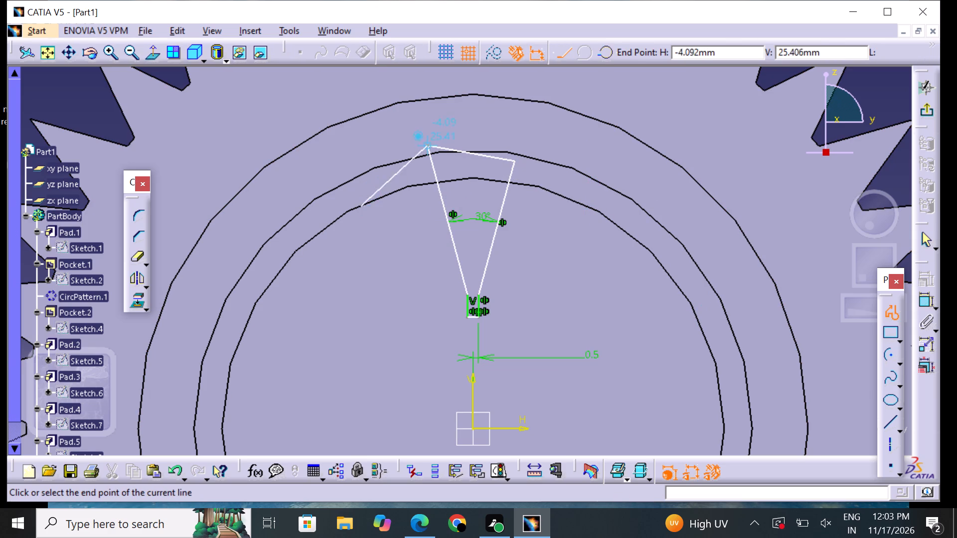
click(573, 206)
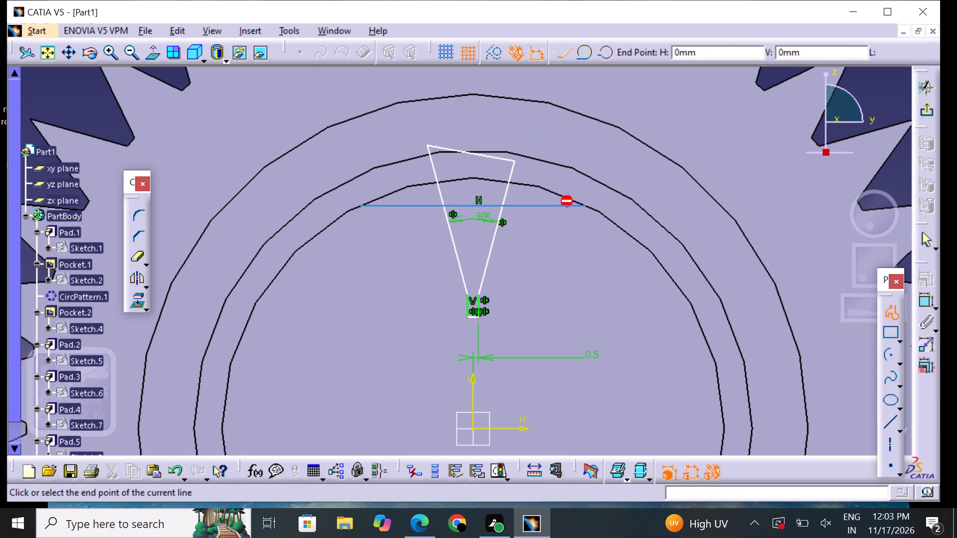
key(Escape)
key(Escape)
key(Escape)
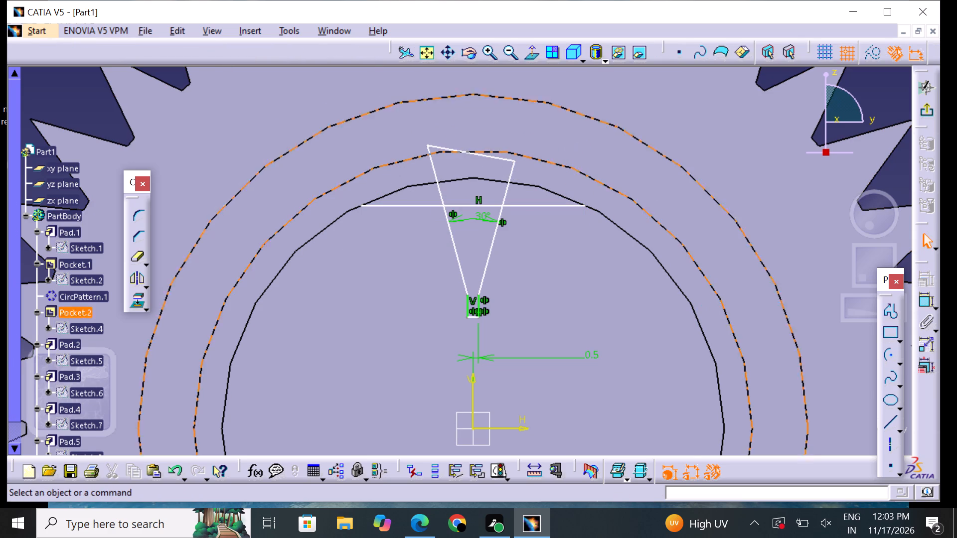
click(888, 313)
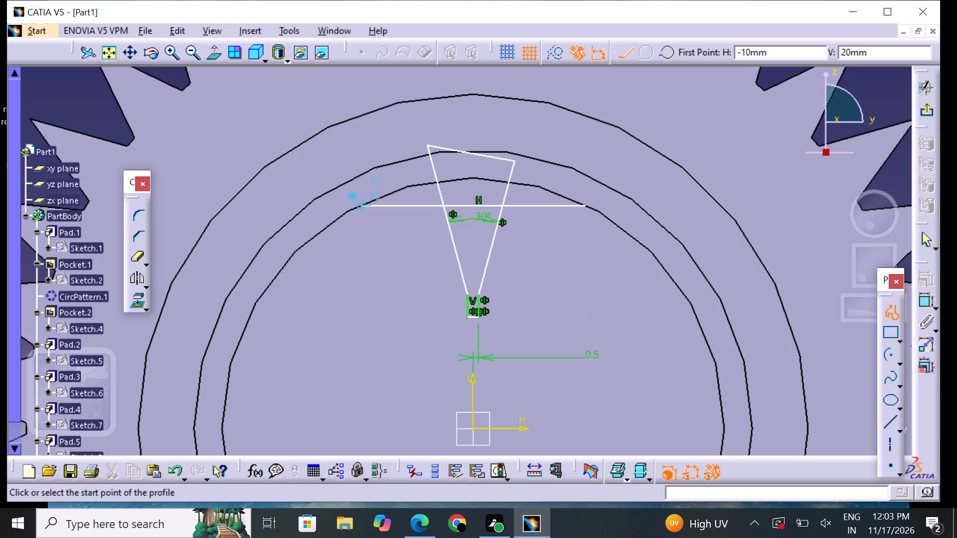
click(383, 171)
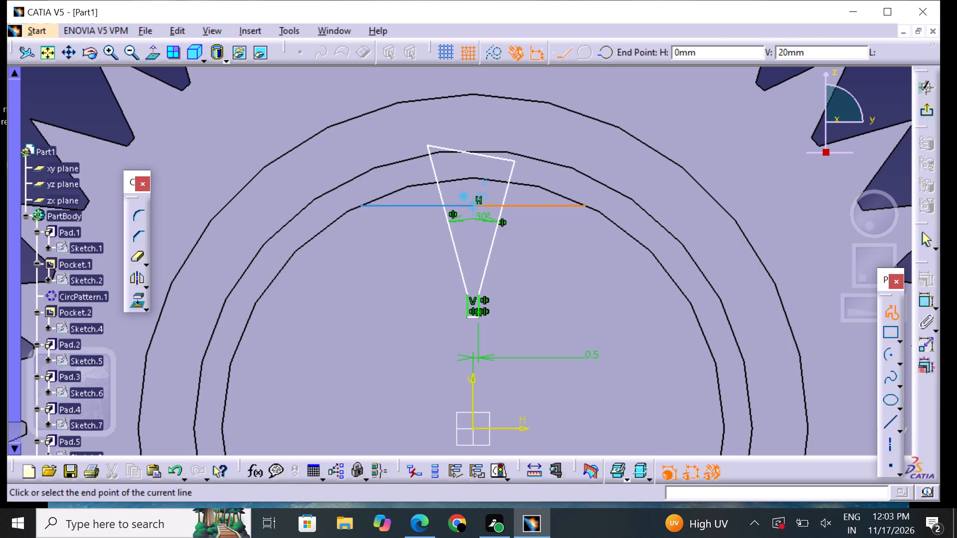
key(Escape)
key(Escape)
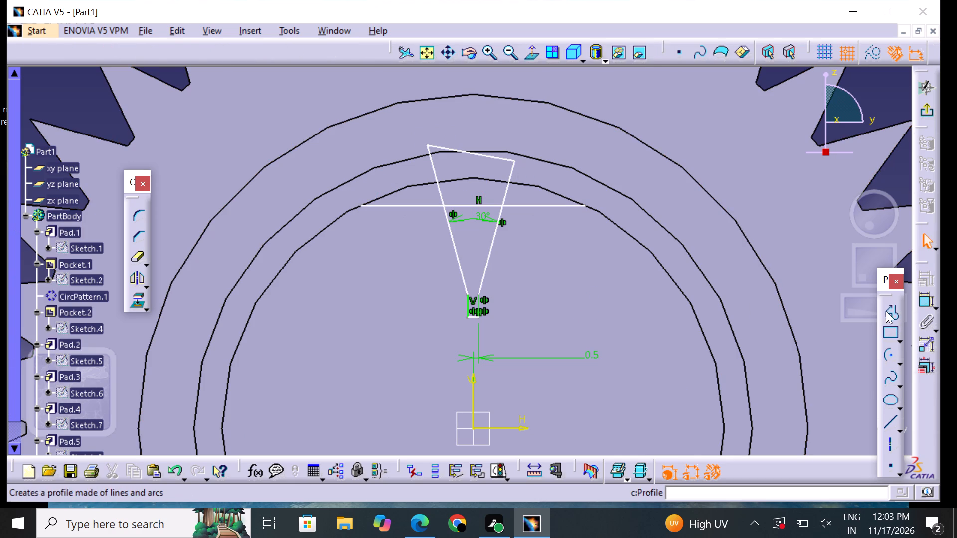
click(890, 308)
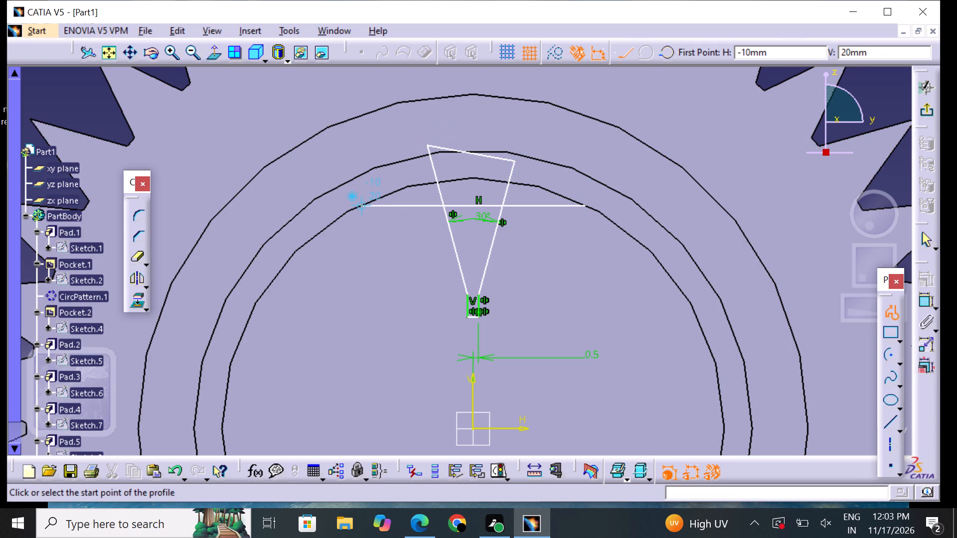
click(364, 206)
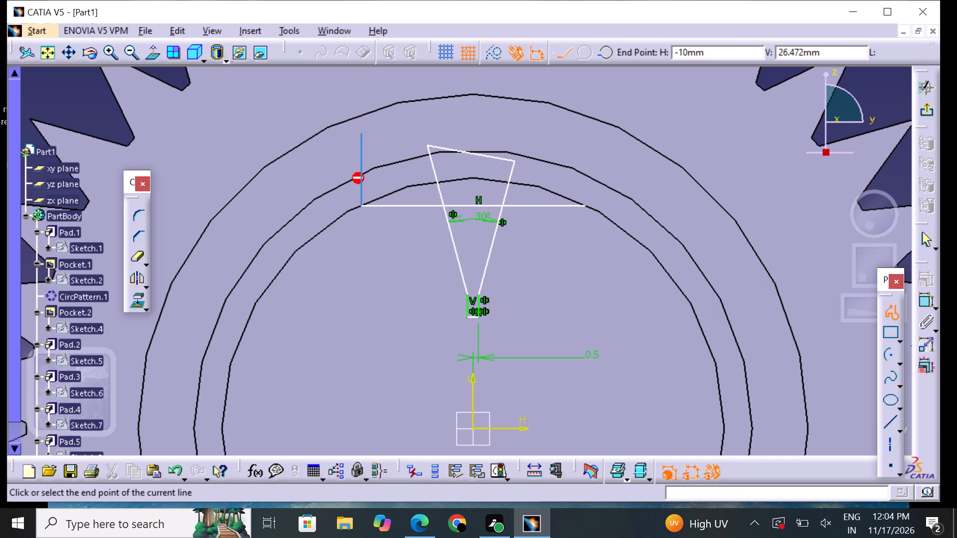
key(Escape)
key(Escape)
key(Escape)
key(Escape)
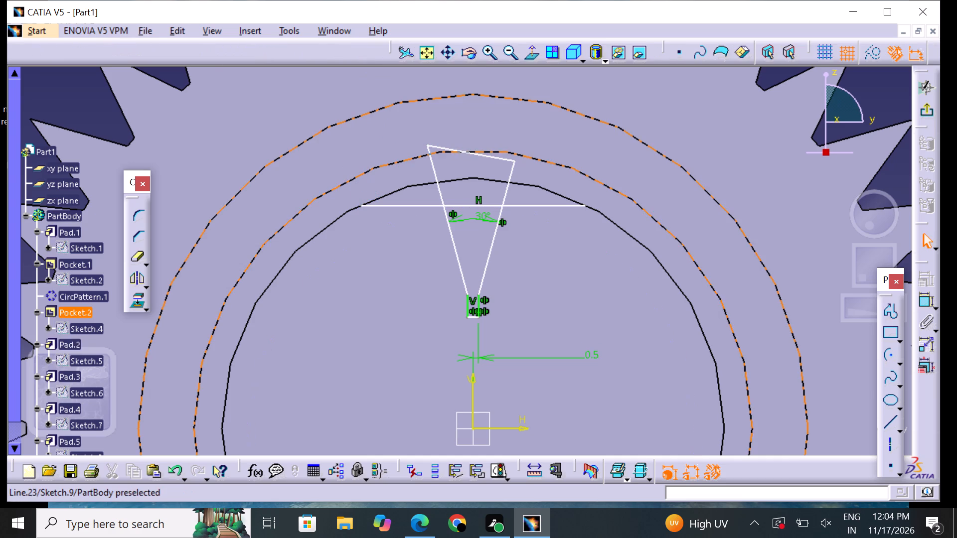
Delete the straight line joining the upper ends of the funnel's two slanted lines.
click(492, 154)
right_click(491, 155)
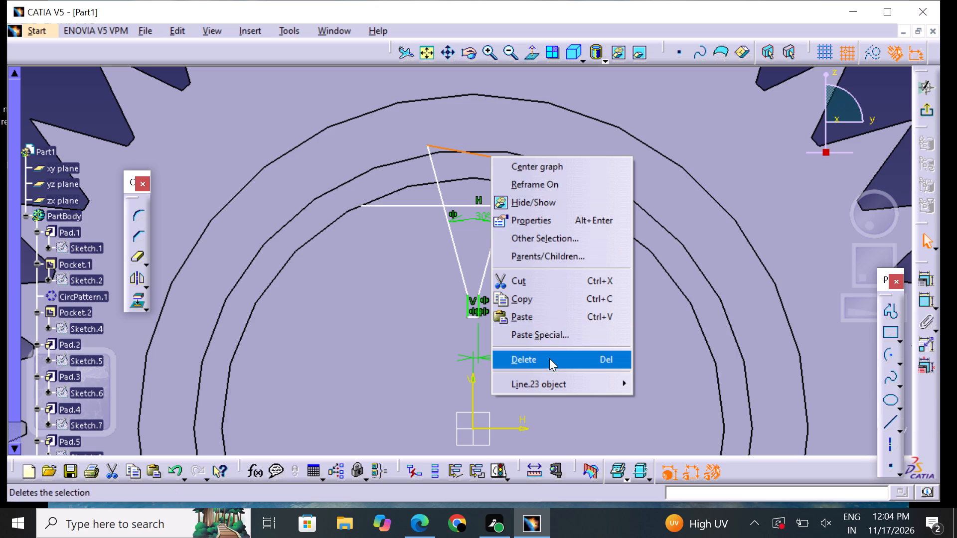
click(549, 358)
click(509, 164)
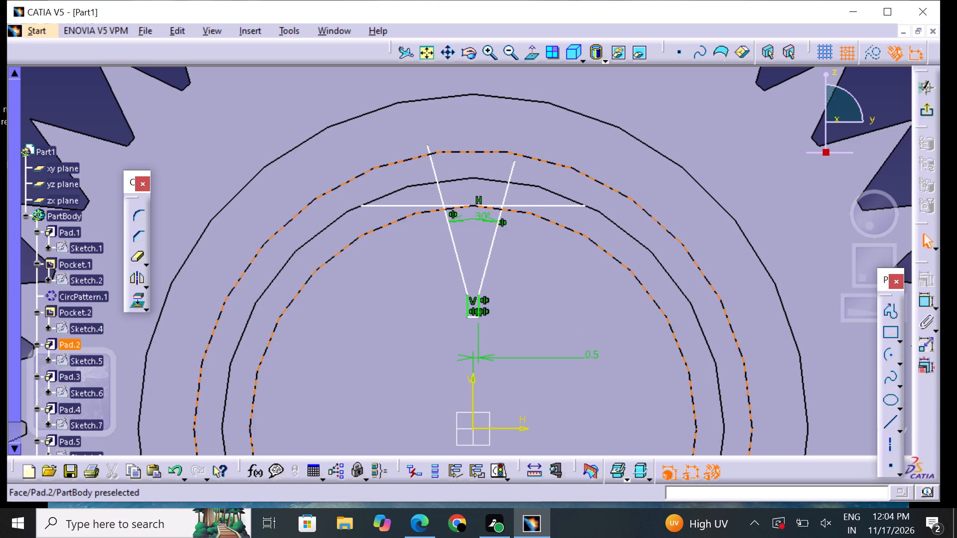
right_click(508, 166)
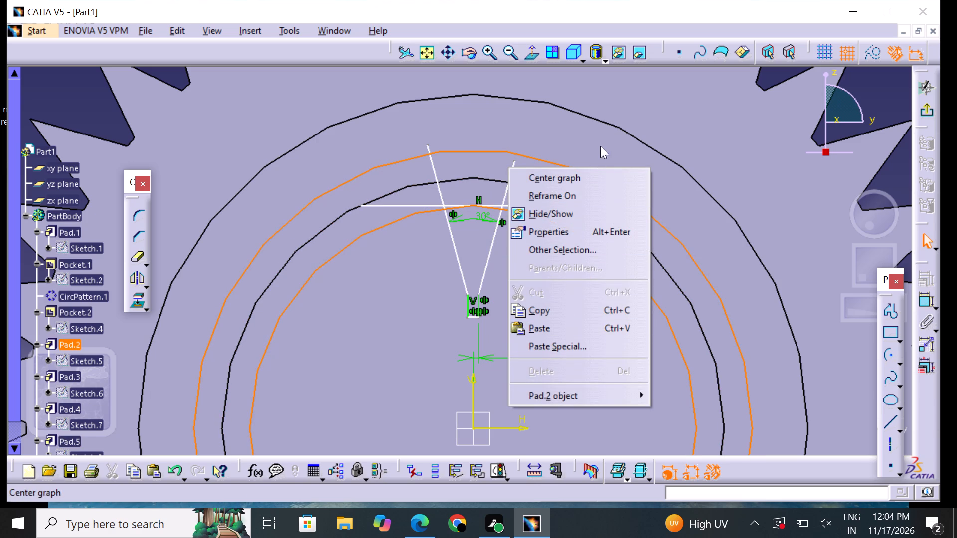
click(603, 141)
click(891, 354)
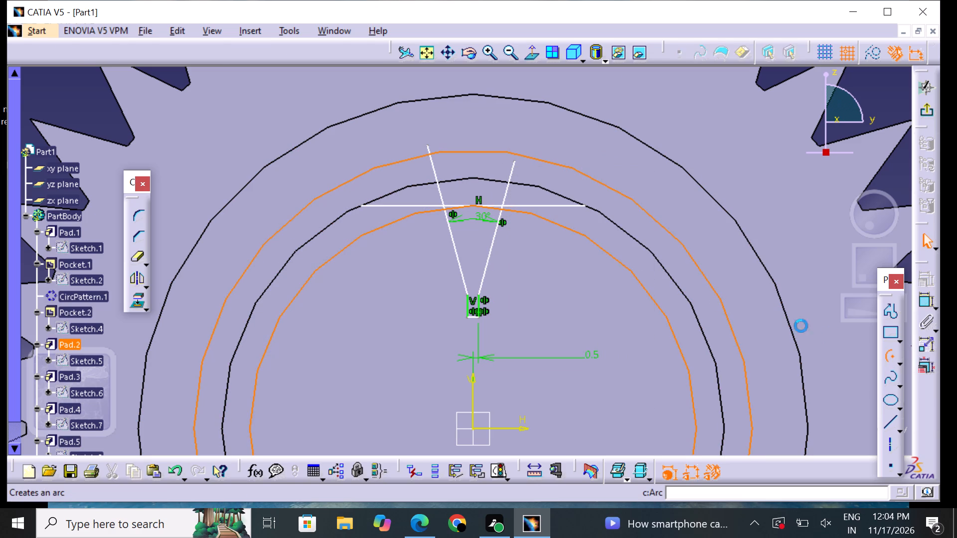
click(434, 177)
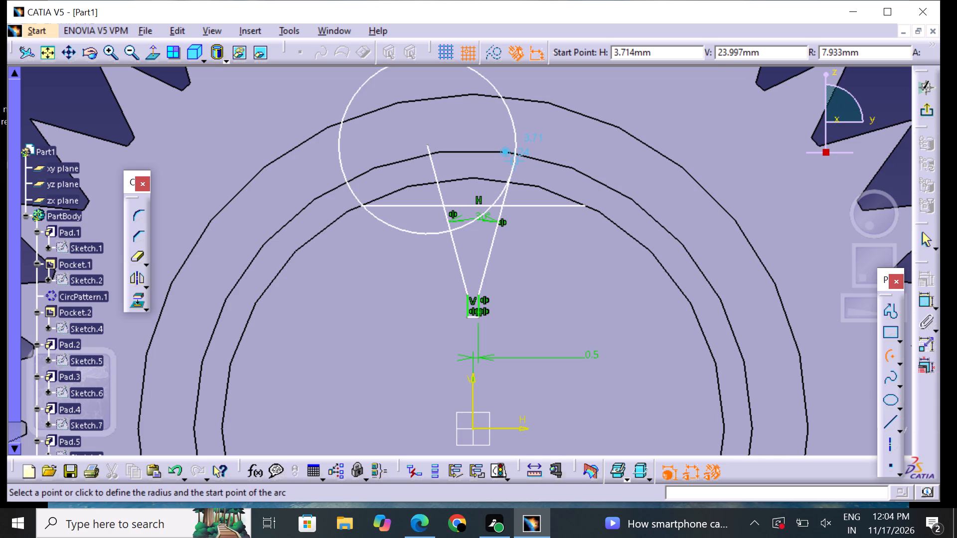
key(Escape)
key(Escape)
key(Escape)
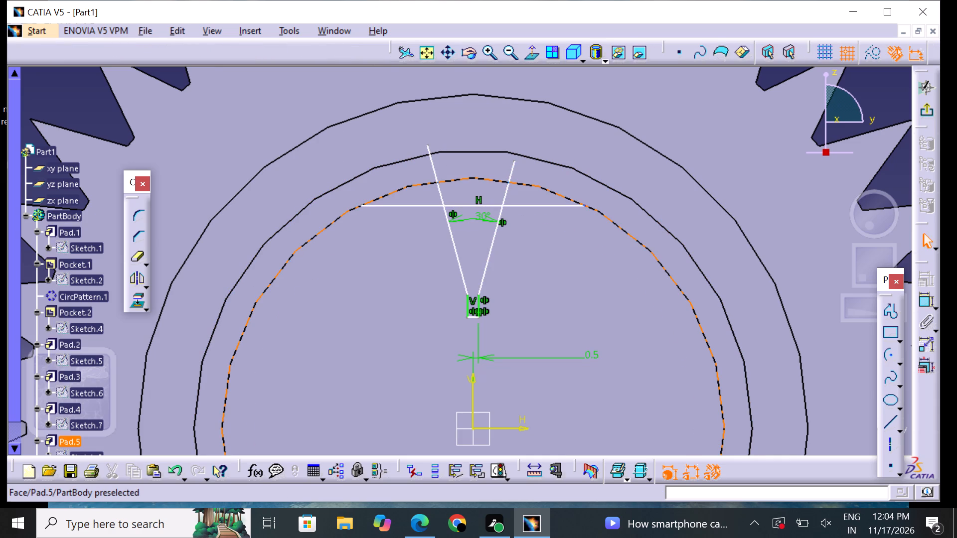
Delete the horizontal line across the funnel and both slanted lines, leaving only the narrow neck.
click(537, 205)
right_click(537, 205)
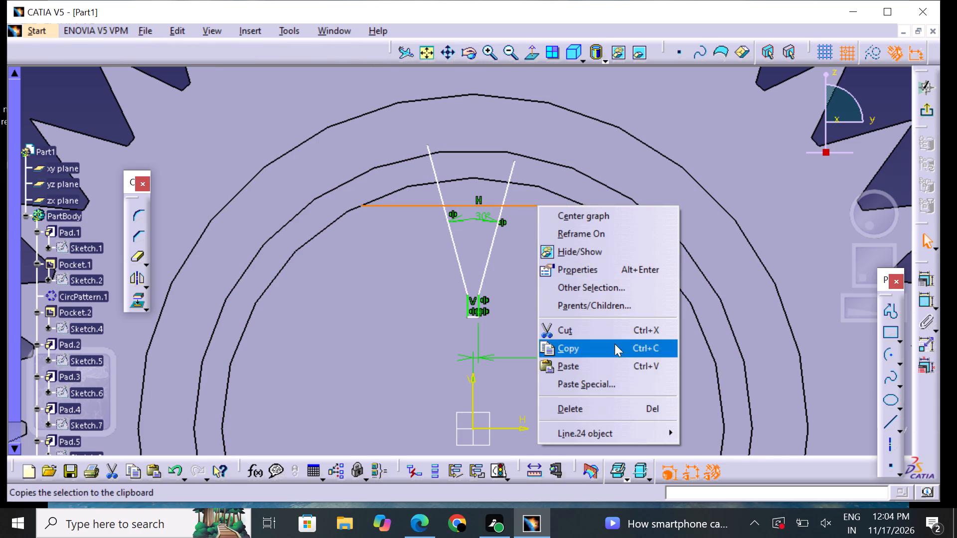
click(596, 402)
click(488, 246)
right_click(488, 246)
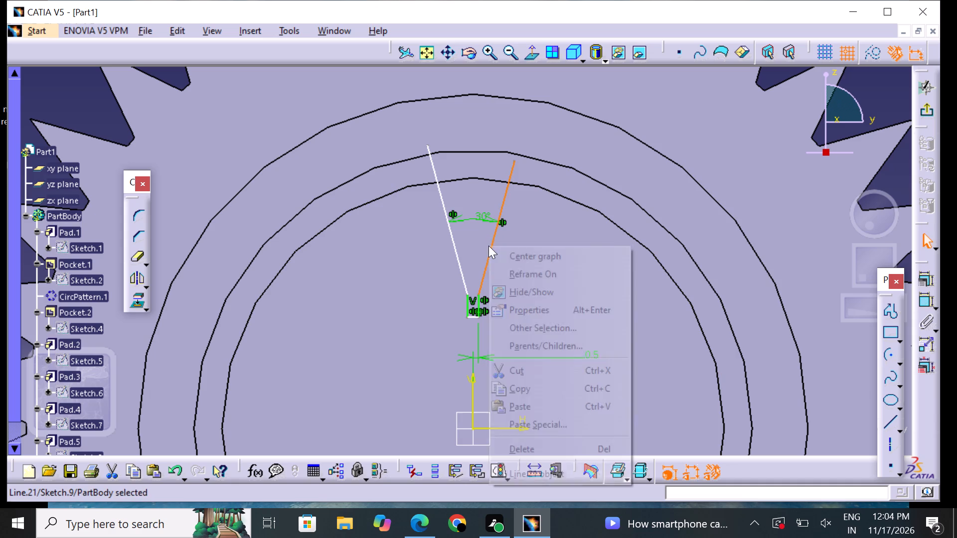
drag(548, 452, 549, 441)
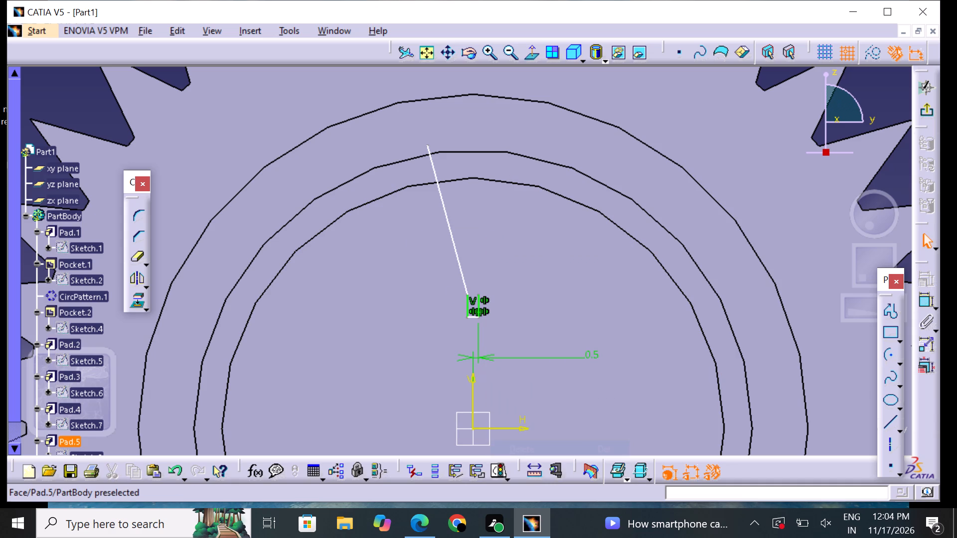
click(445, 201)
right_click(445, 201)
click(505, 397)
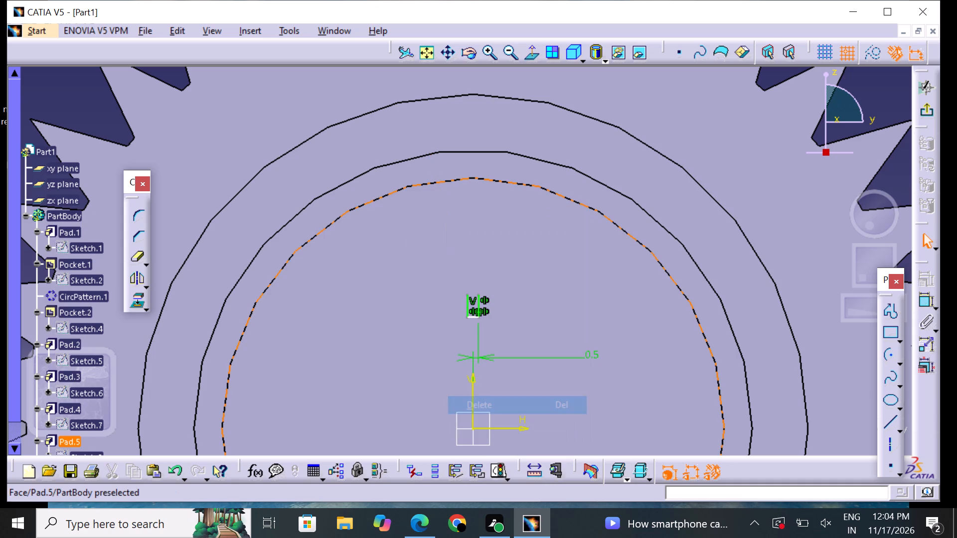
Draw two slanted profile lines from the neck's upper ends outward to H 10 mm and H -10 mm, both at V 20 mm.
click(896, 310)
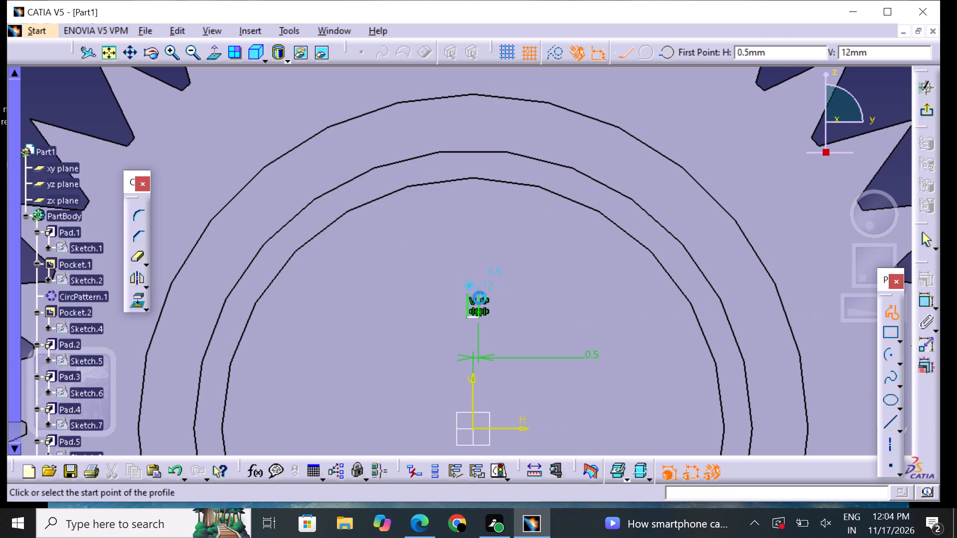
click(477, 294)
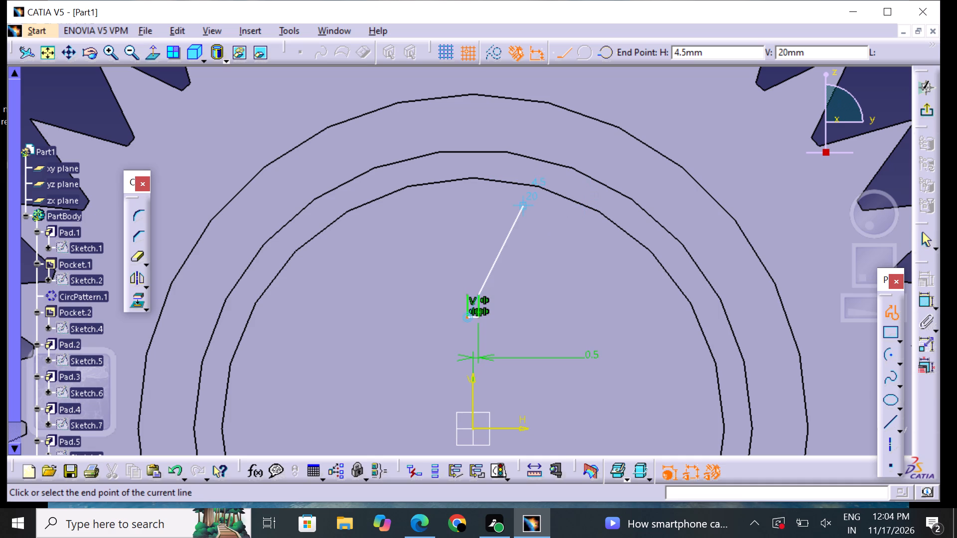
click(555, 193)
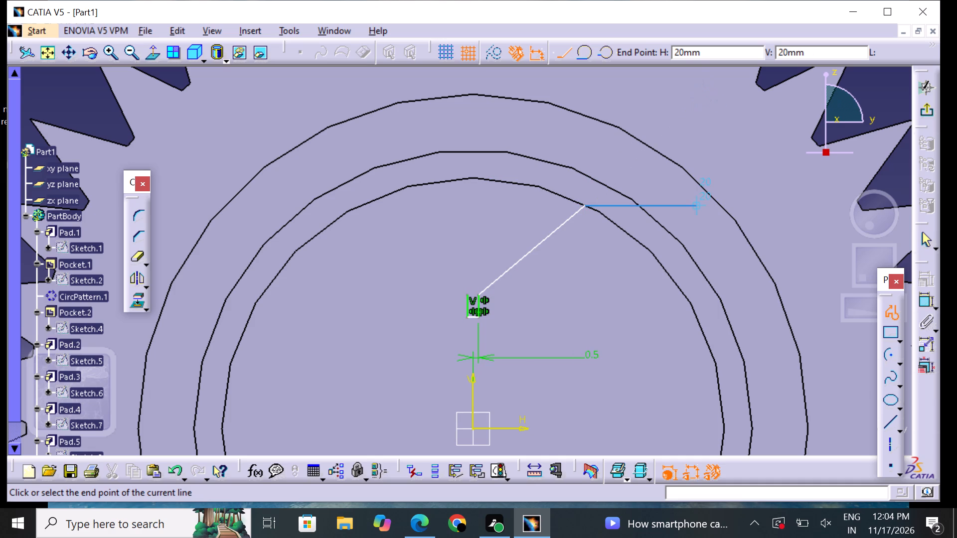
key(Escape)
key(Escape)
key(Escape)
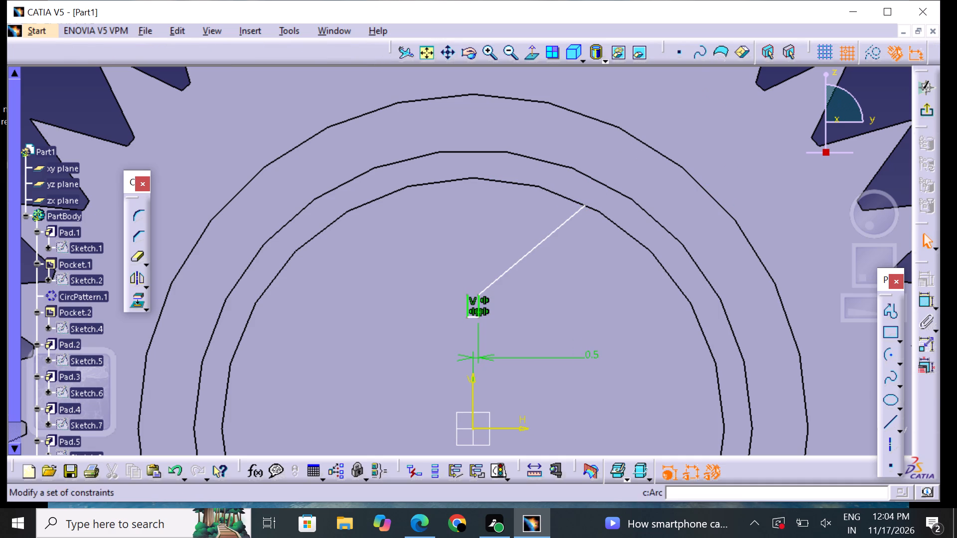
click(885, 306)
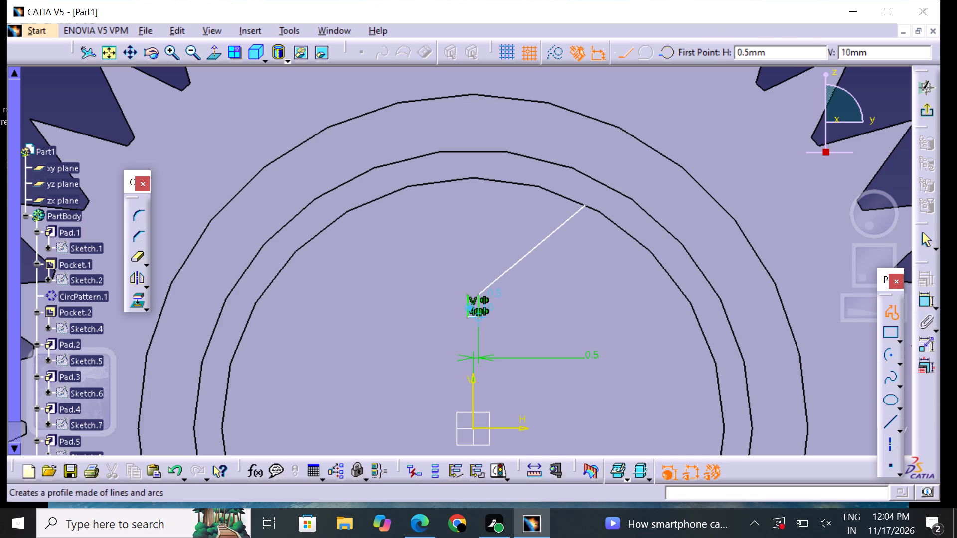
click(466, 294)
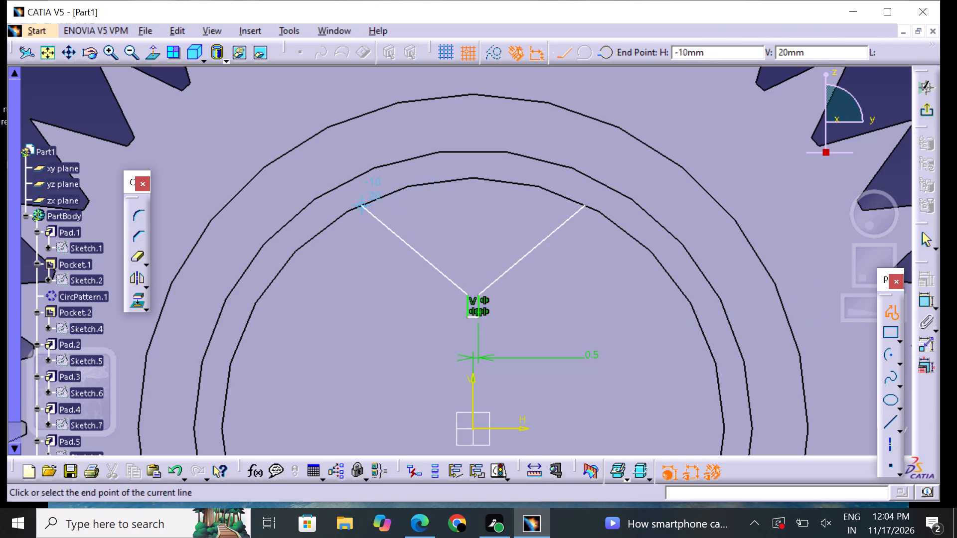
click(335, 156)
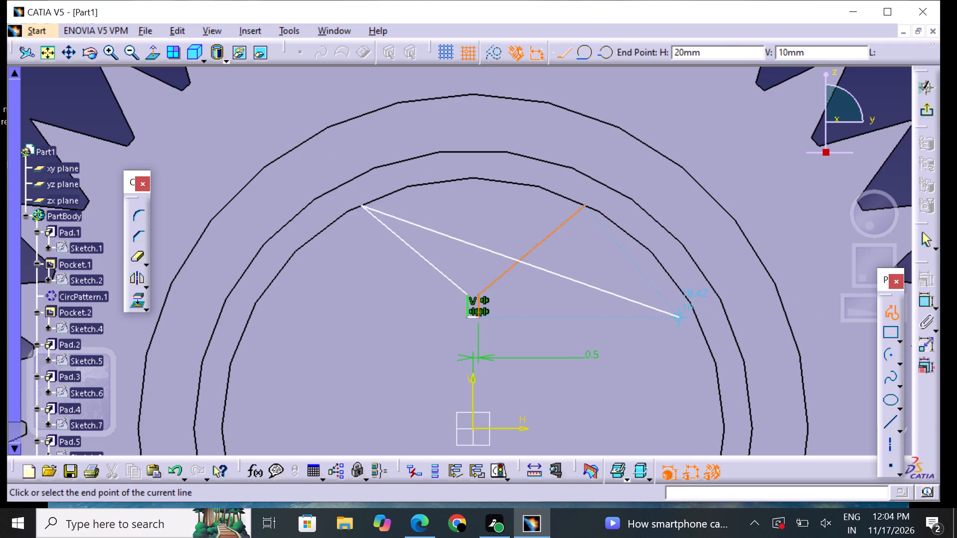
click(884, 308)
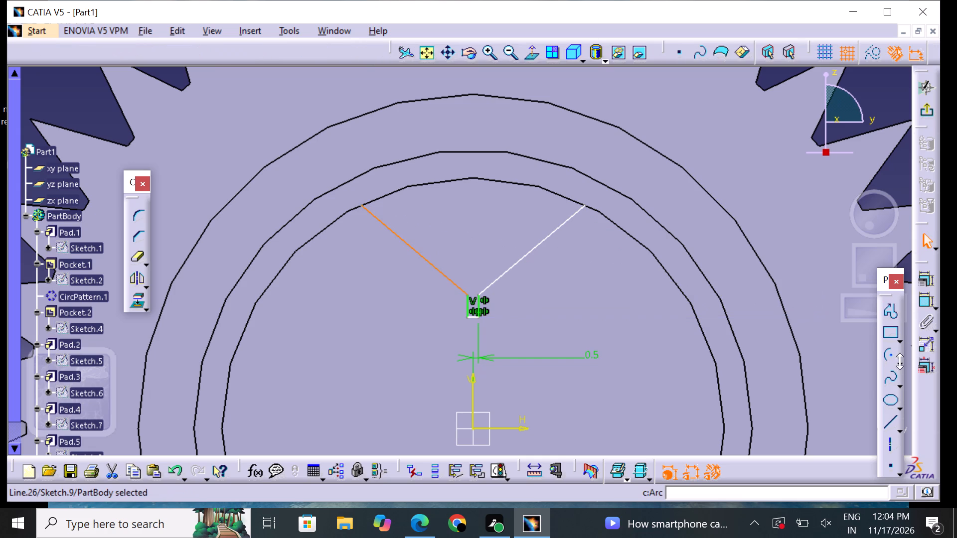
Close the funnel's top with an arc centred on the origin, radius about 22.36 mm, joining the slanted lines' outer ends.
click(886, 352)
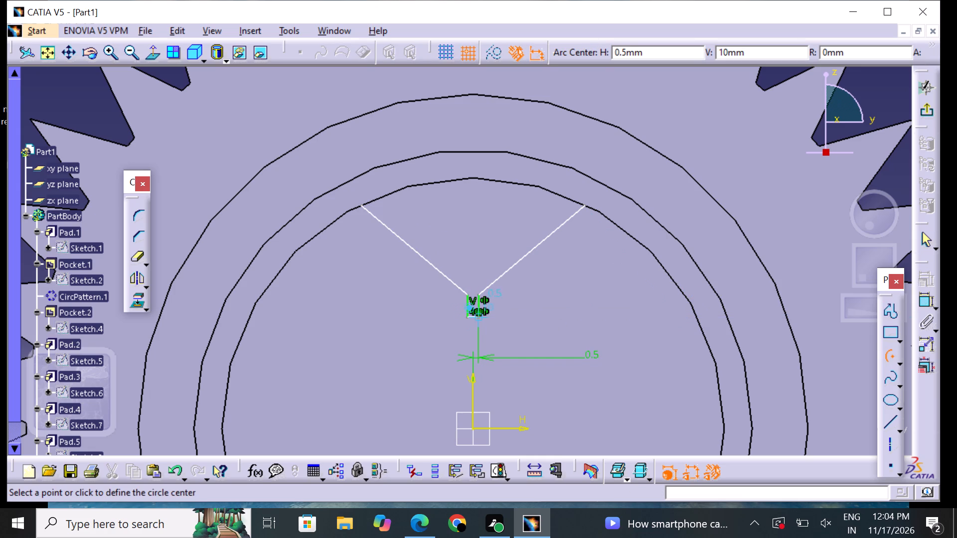
click(474, 382)
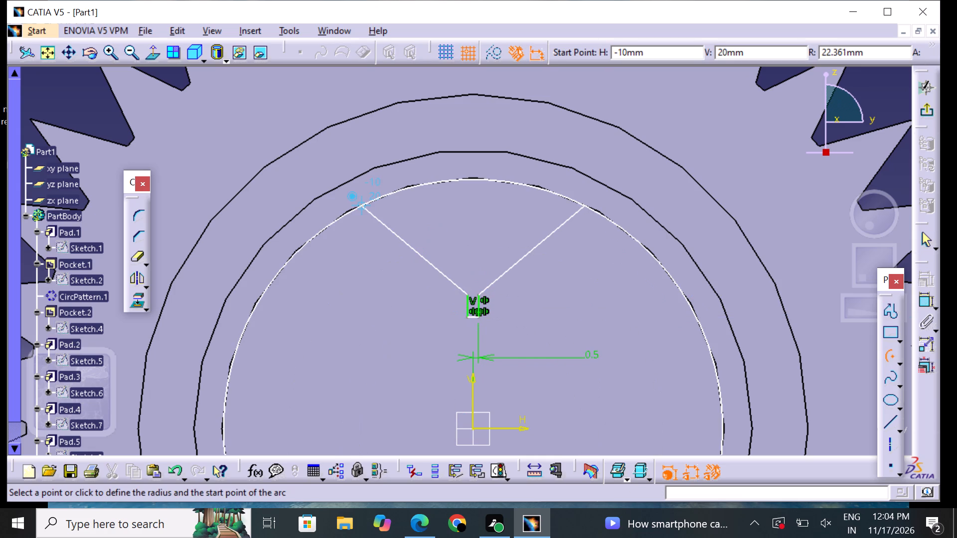
click(360, 209)
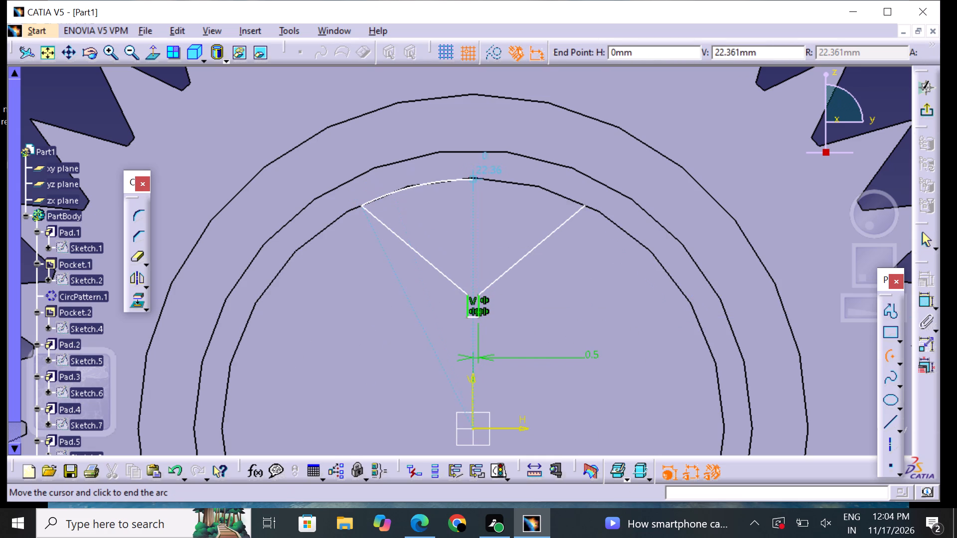
click(575, 201)
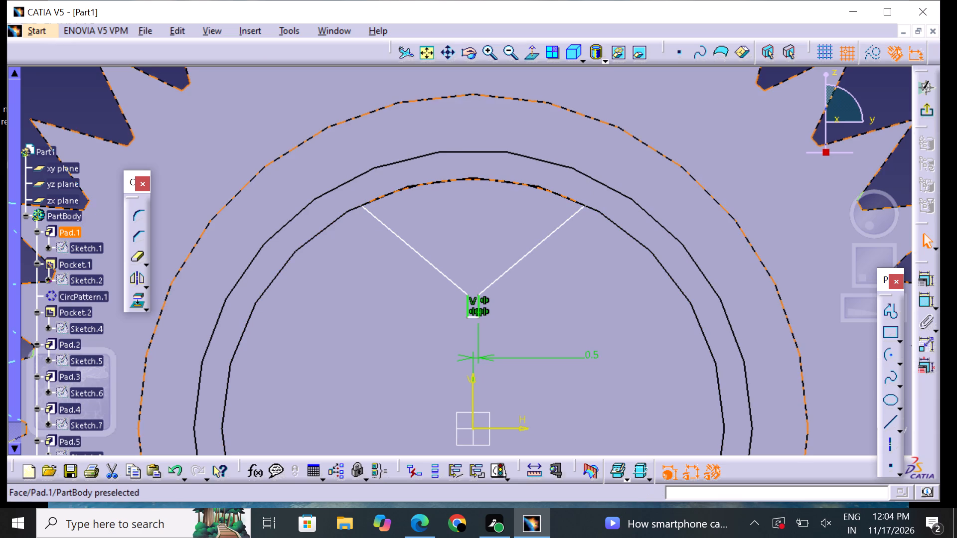
click(781, 219)
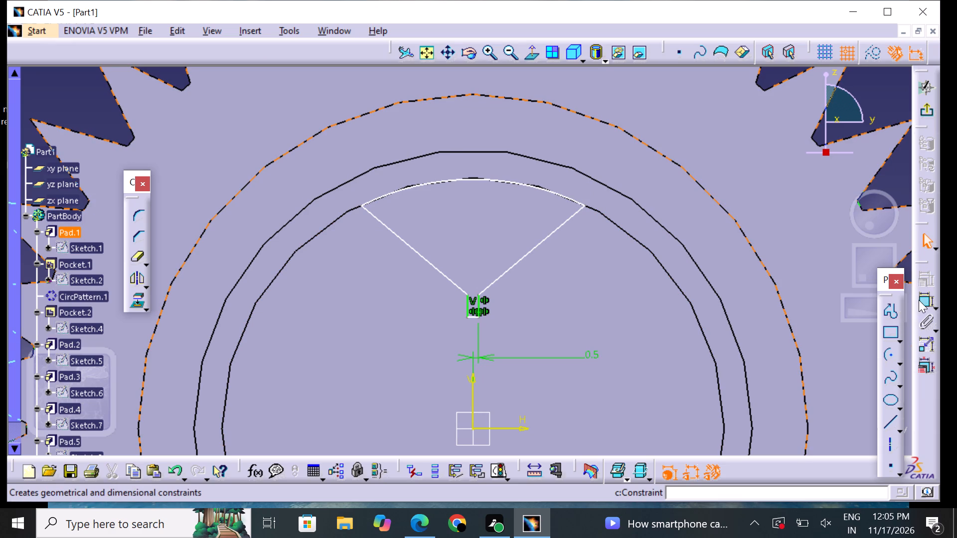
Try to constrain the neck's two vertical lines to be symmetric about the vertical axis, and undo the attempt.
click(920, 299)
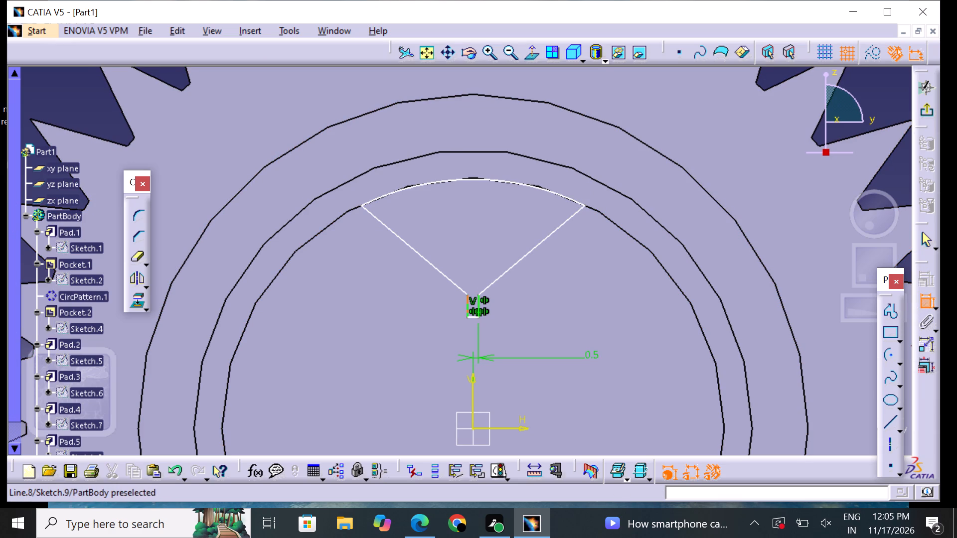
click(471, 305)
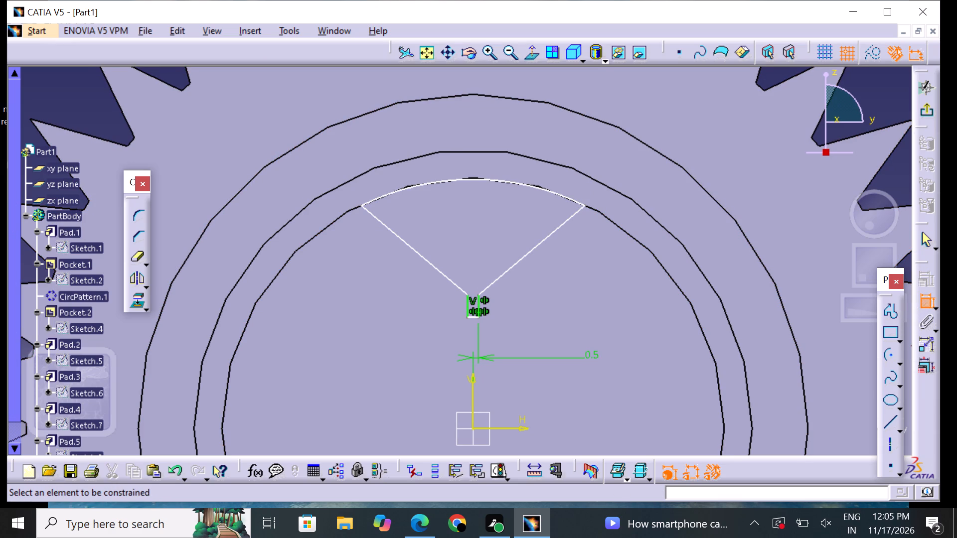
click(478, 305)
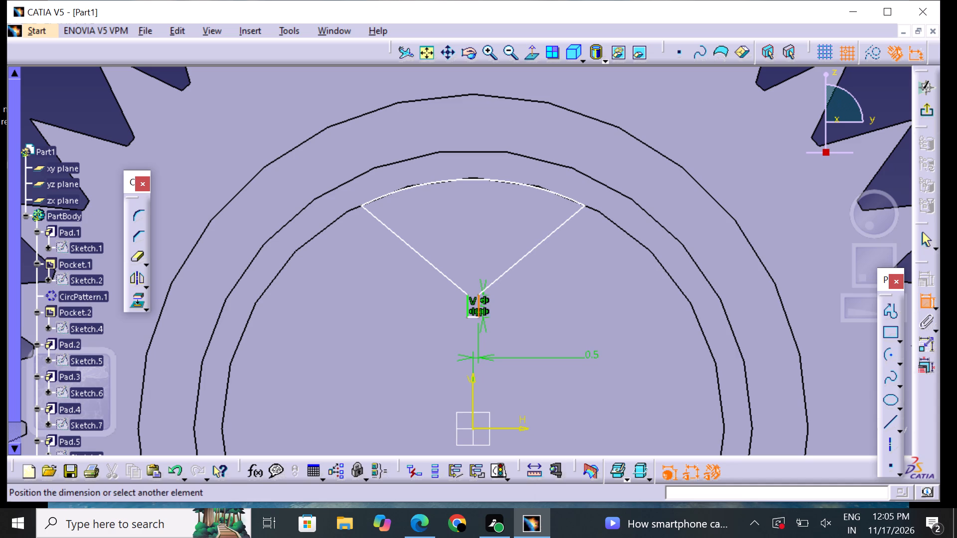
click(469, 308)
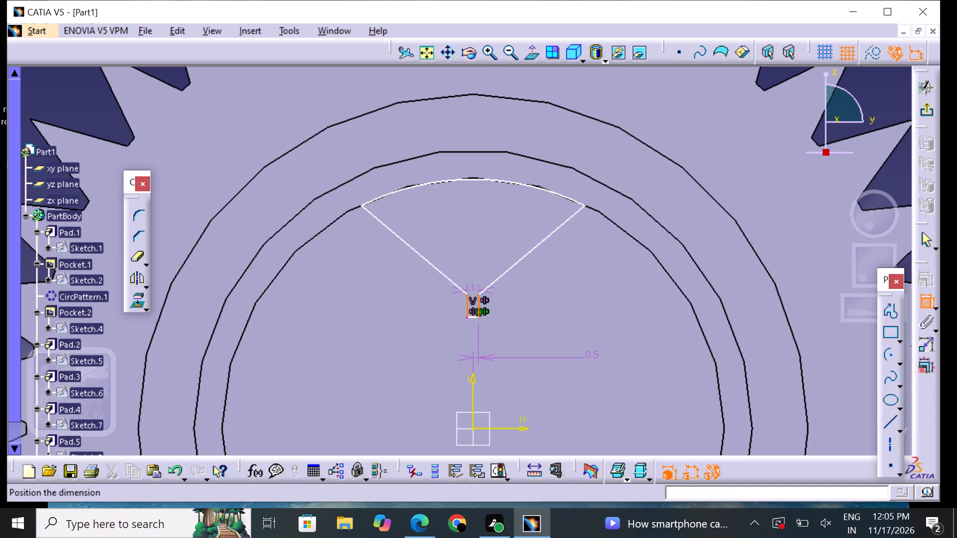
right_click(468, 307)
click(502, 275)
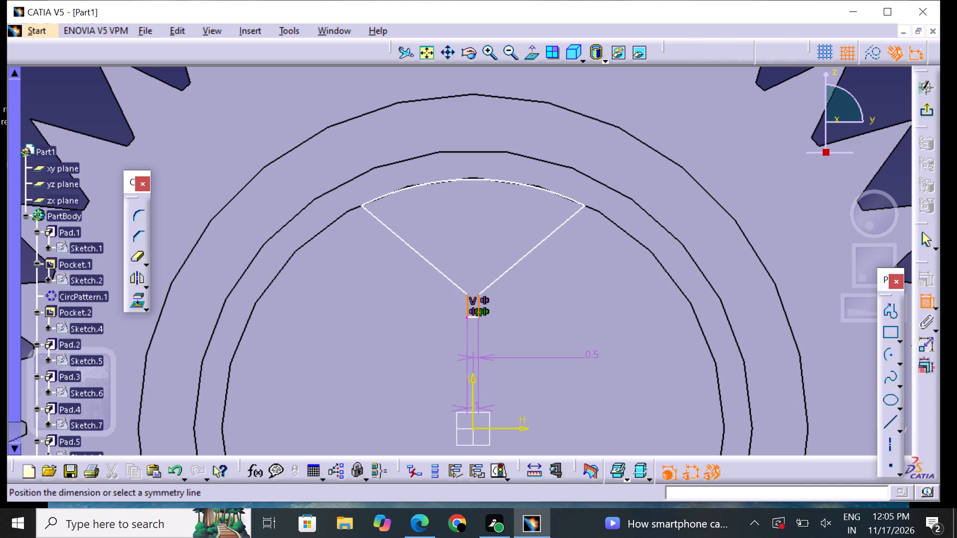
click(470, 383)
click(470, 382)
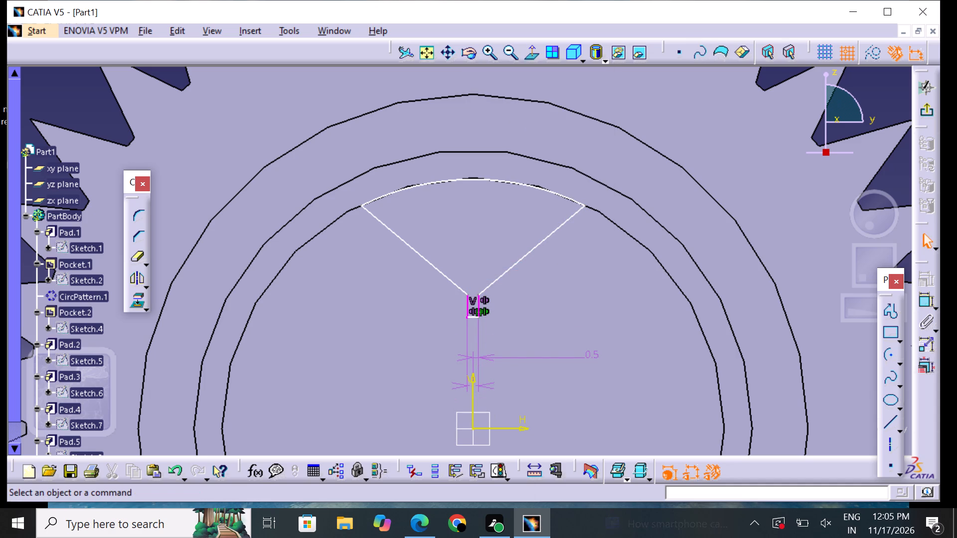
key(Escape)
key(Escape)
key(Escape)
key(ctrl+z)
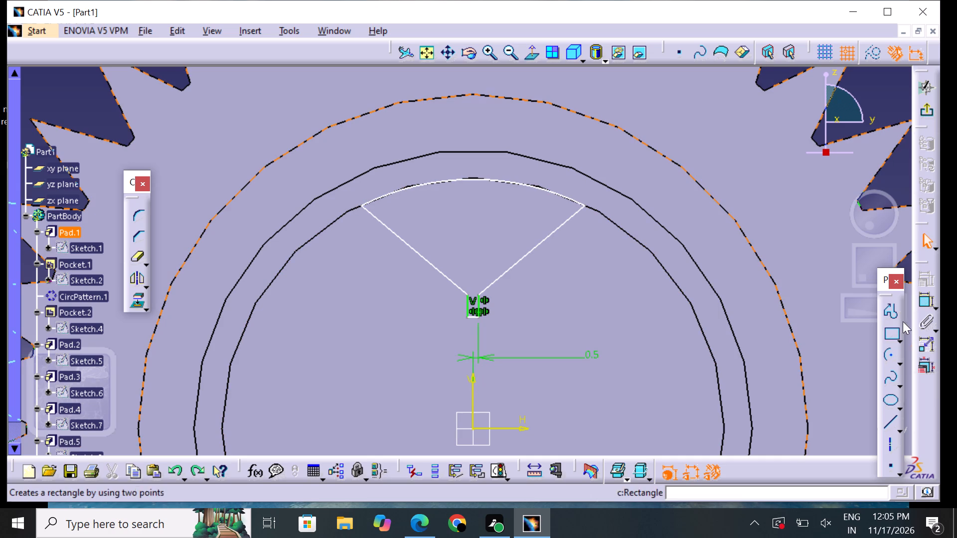
Constrain the funnel's two slanted lines to be symmetric about the sketch's vertical axis.
click(921, 301)
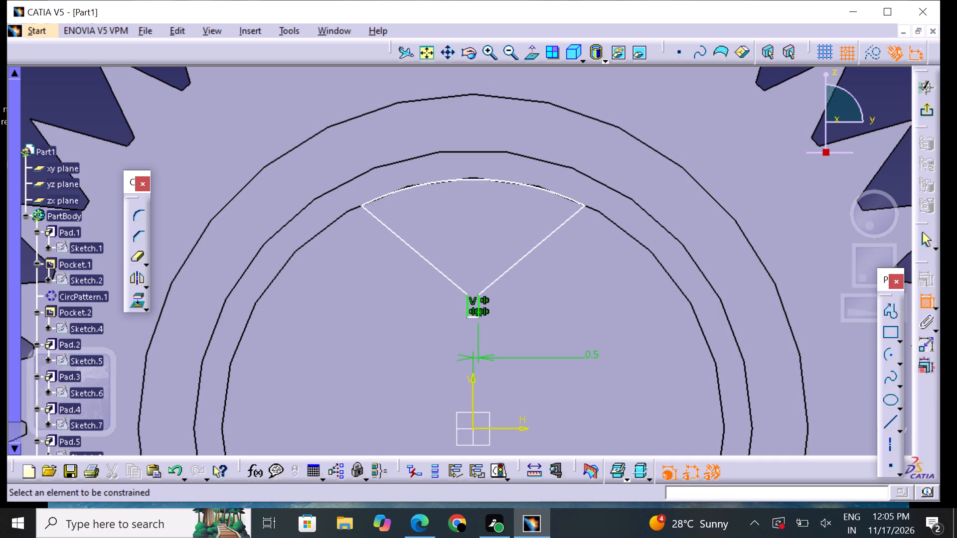
click(408, 245)
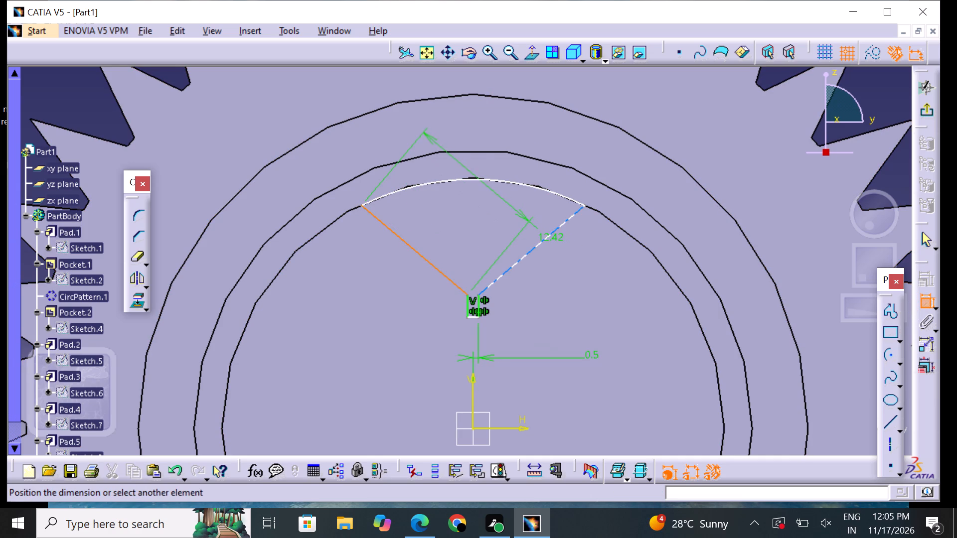
click(542, 240)
right_click(540, 239)
click(577, 427)
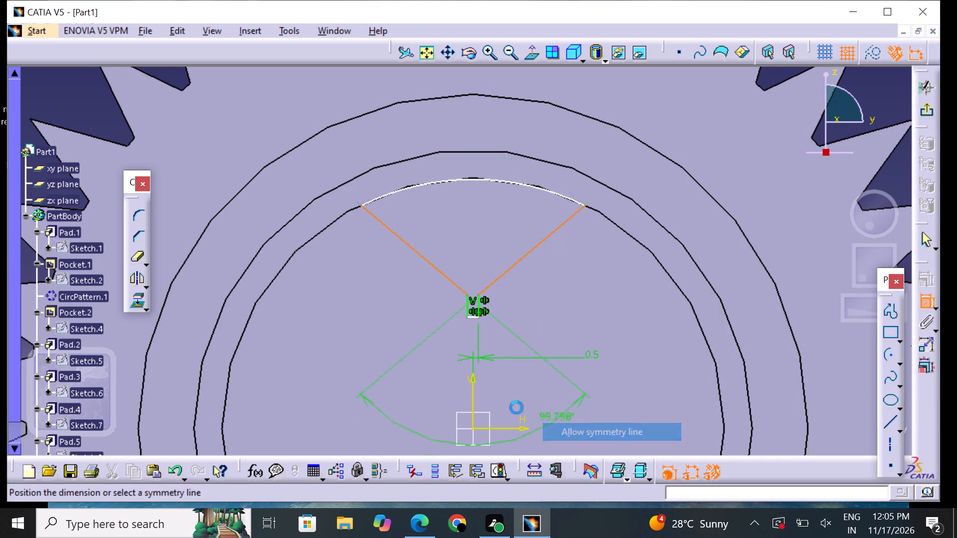
click(474, 387)
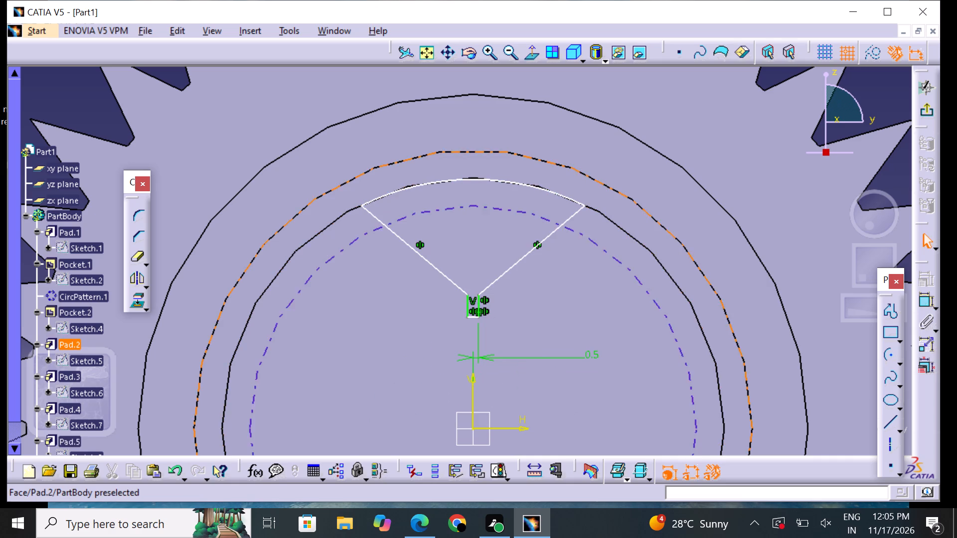
drag(719, 336, 678, 339)
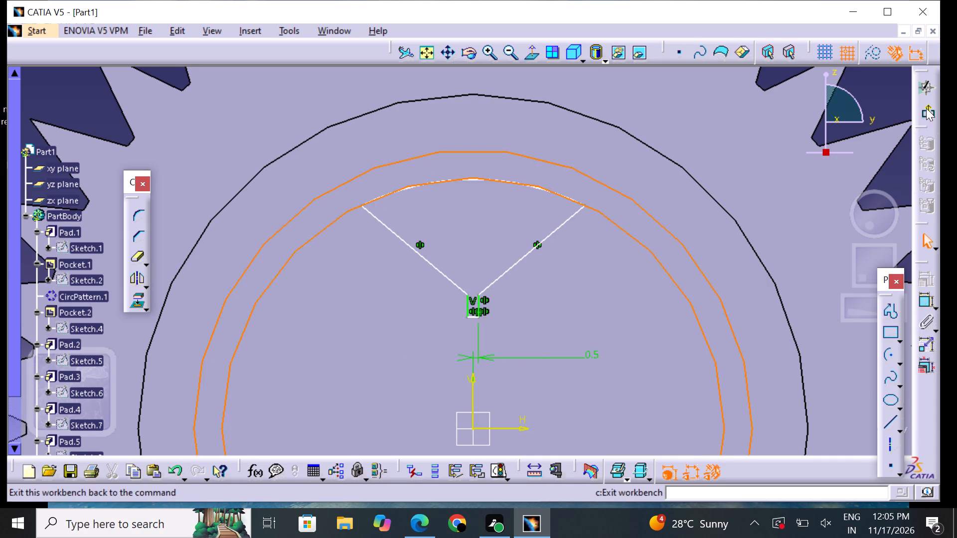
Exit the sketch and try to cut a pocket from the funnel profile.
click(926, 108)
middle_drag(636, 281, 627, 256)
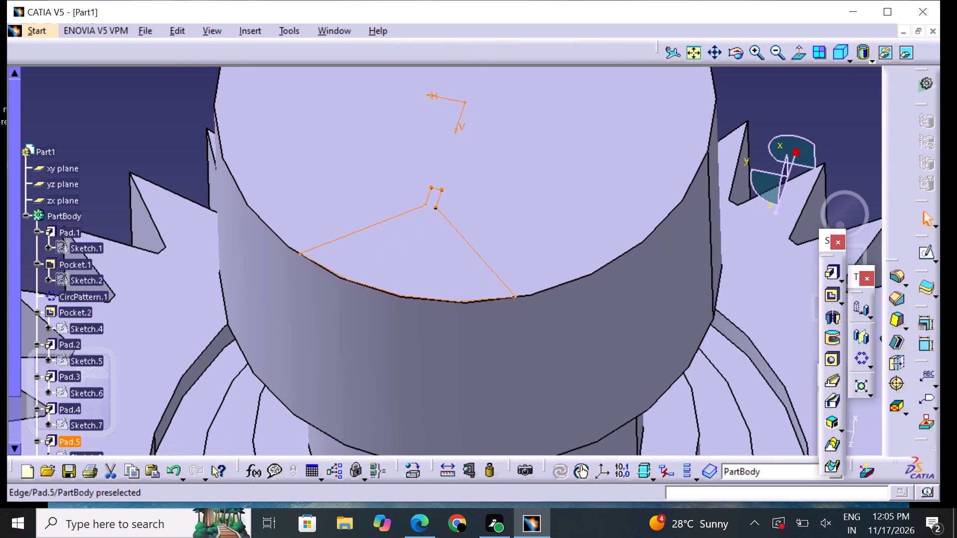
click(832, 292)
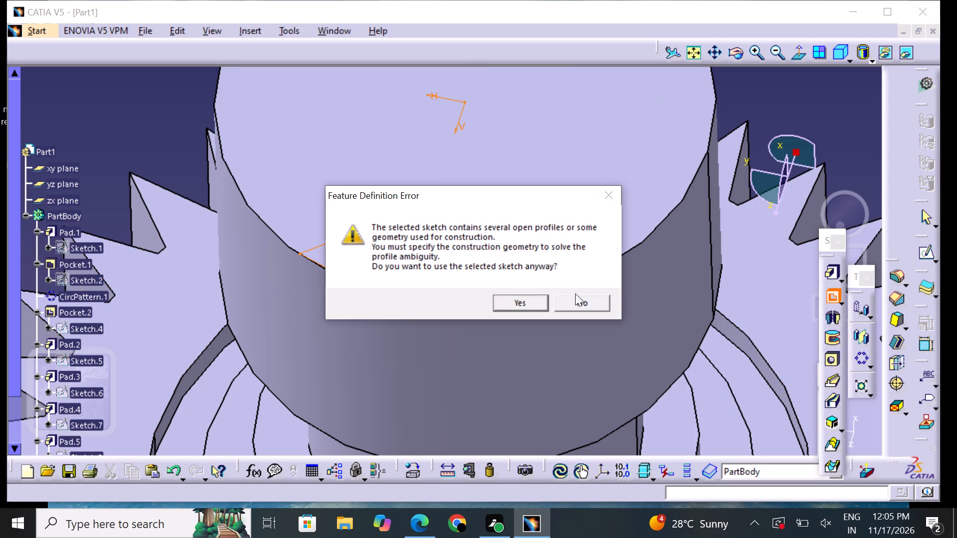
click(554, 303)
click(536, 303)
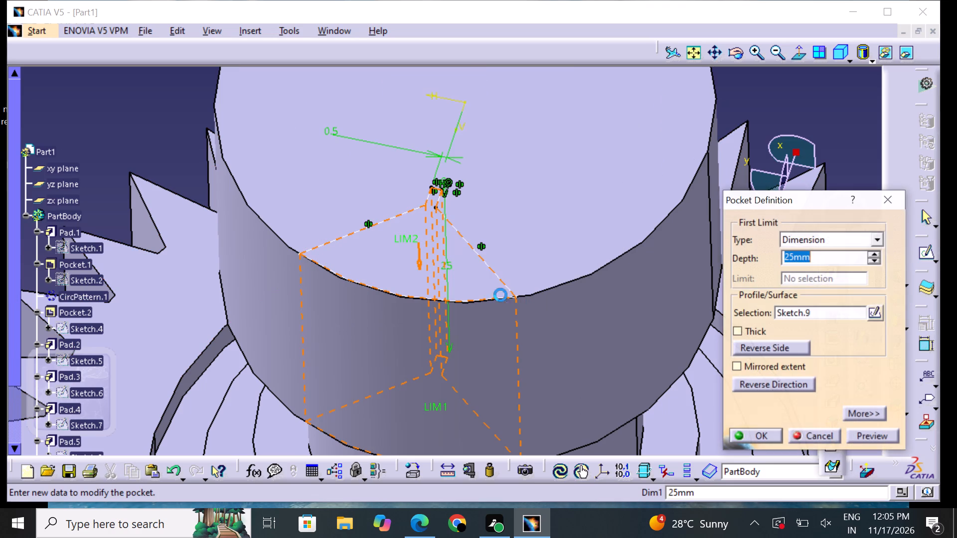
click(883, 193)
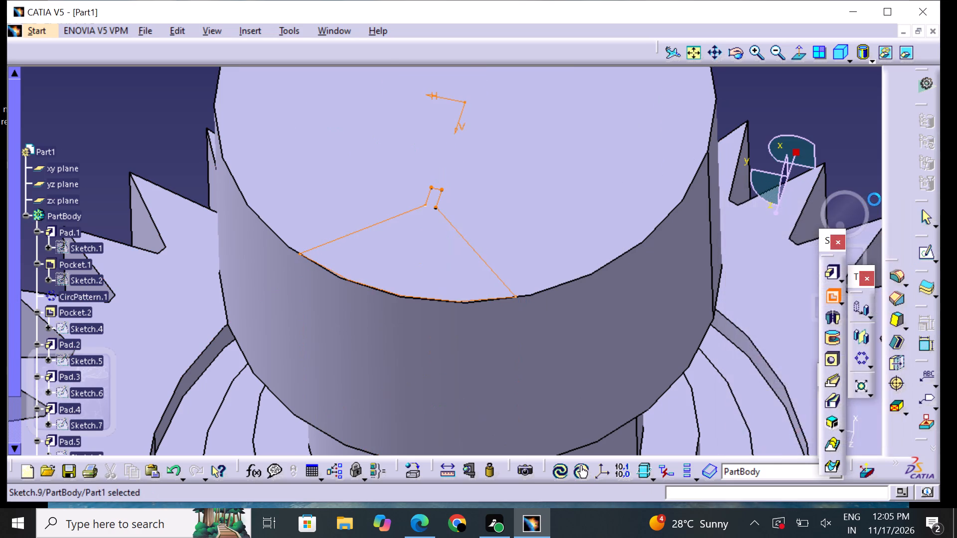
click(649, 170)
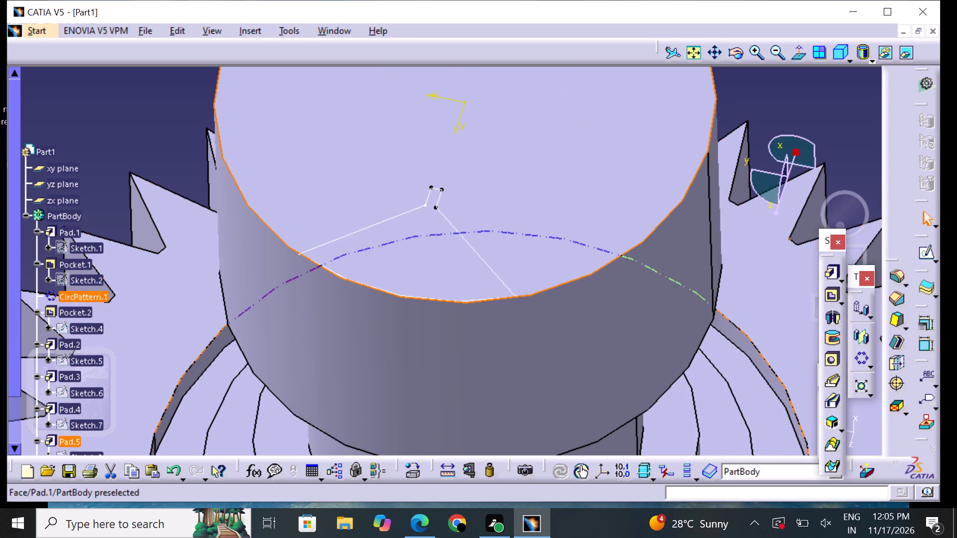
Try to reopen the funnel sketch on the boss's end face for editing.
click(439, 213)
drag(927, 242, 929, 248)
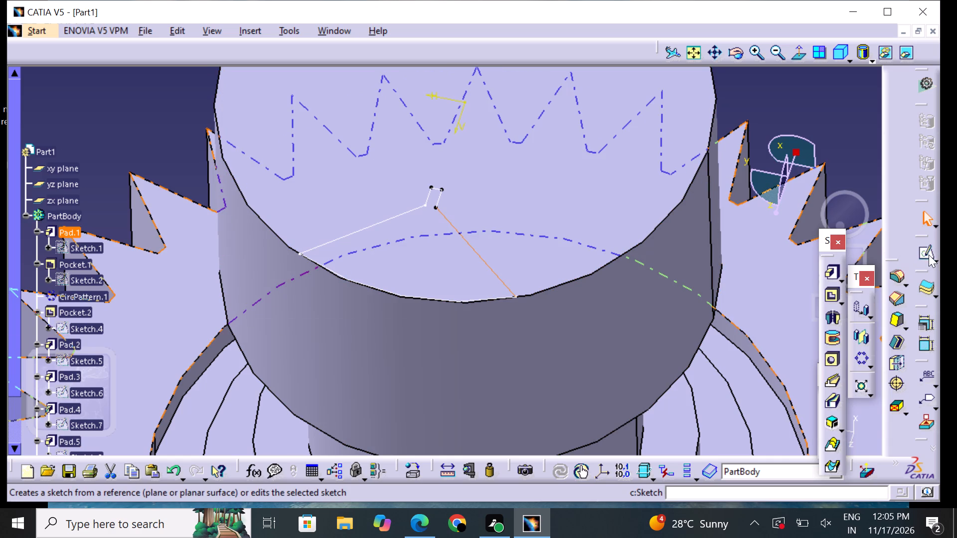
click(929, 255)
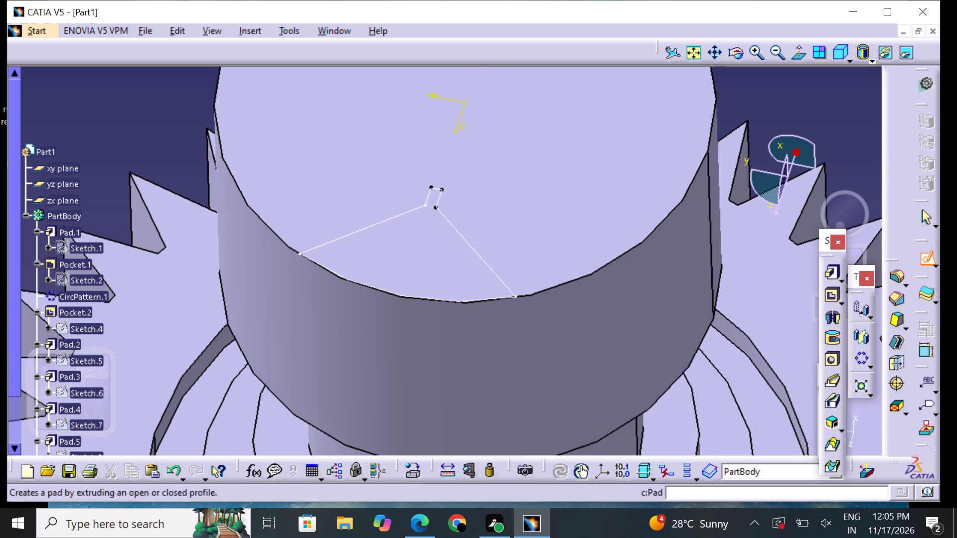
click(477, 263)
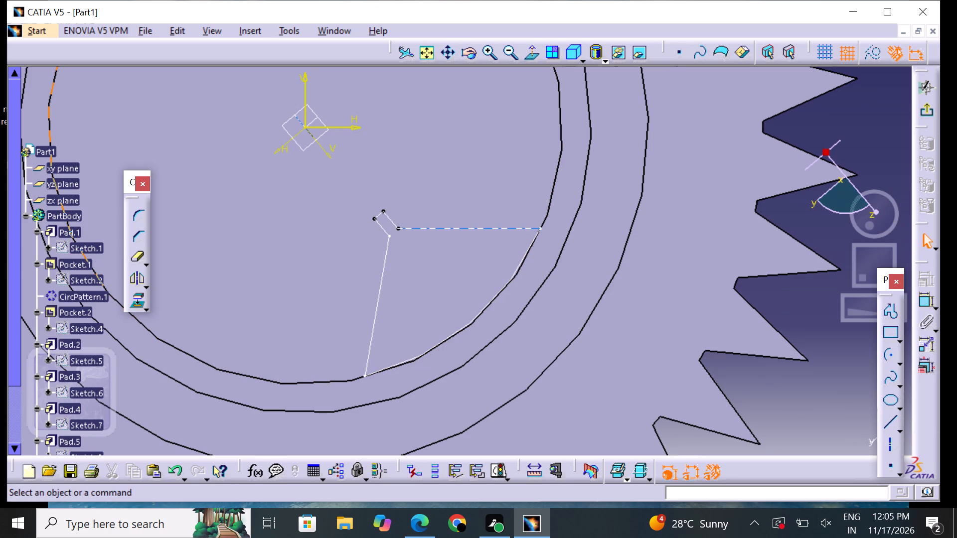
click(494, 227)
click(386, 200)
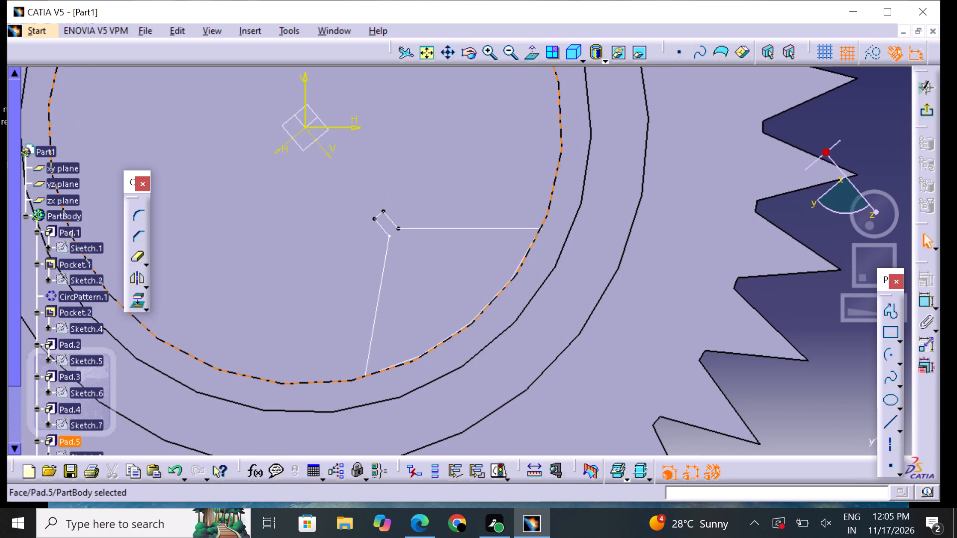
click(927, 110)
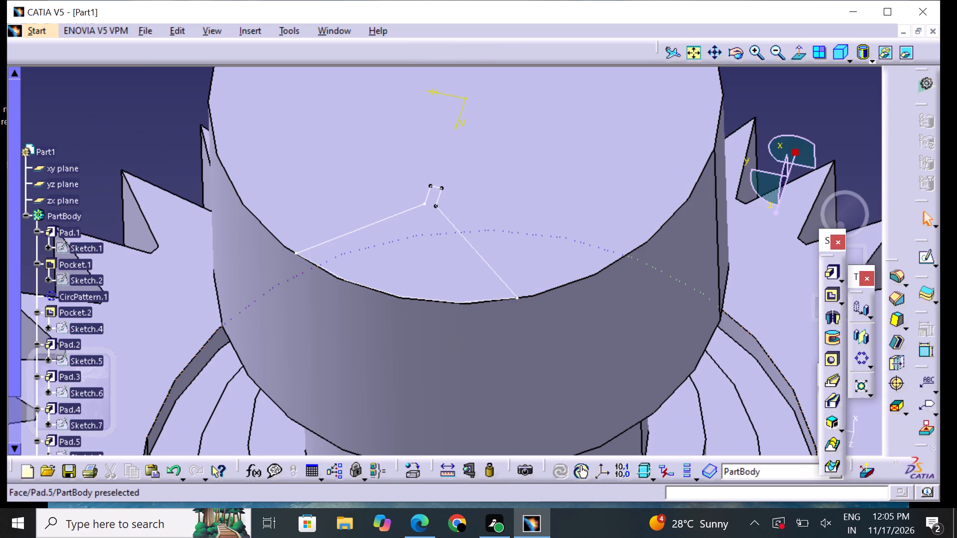
Reopen the funnel sketch for editing.
click(436, 194)
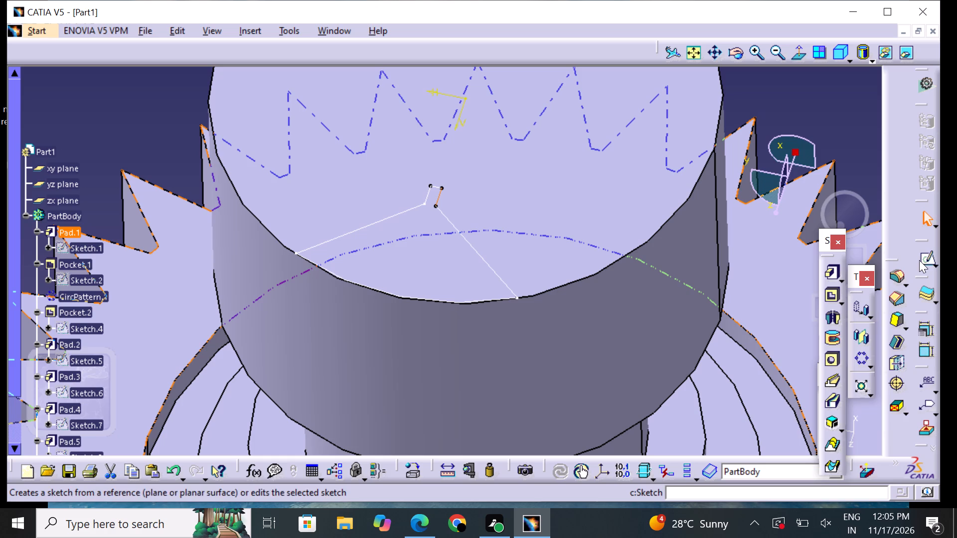
click(919, 260)
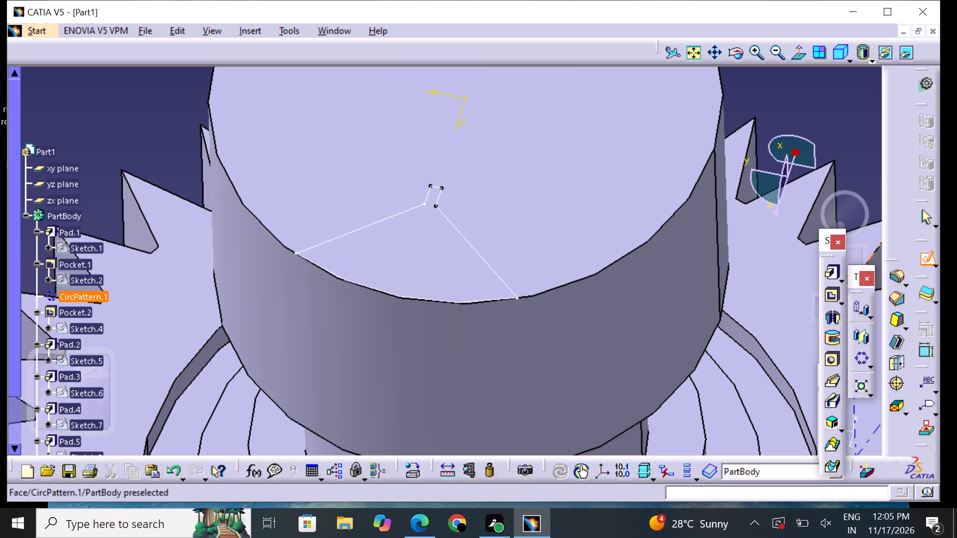
click(445, 215)
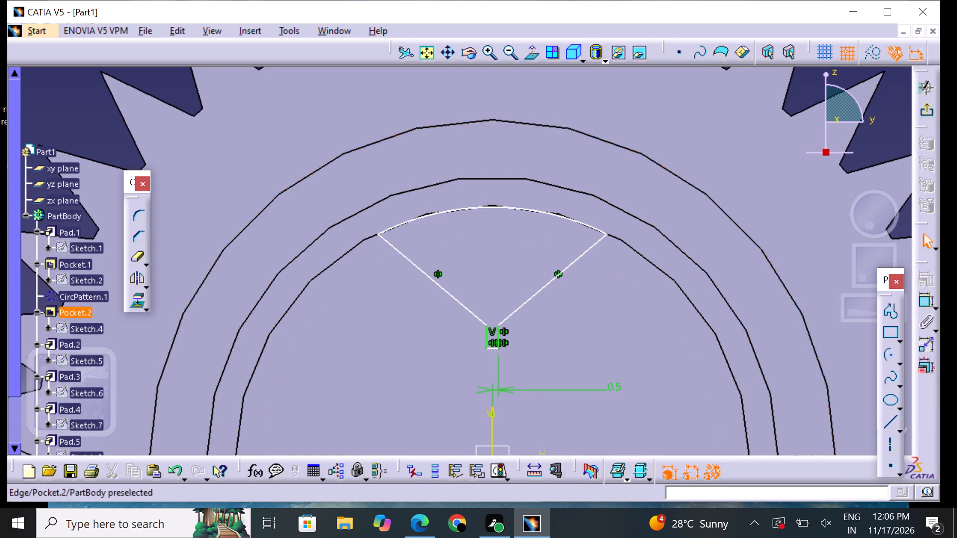
Examine the funnel's lower corner, where the left slanted line meets the neck's vertical line, for a gap.
click(493, 66)
triple_click(493, 57)
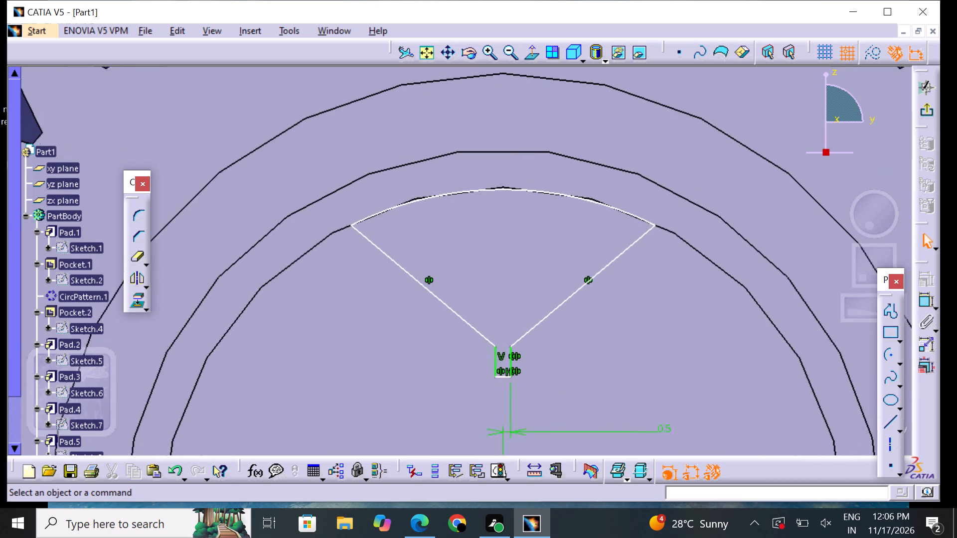
middle_drag(533, 363, 520, 291)
scroll(519, 289, up, 1)
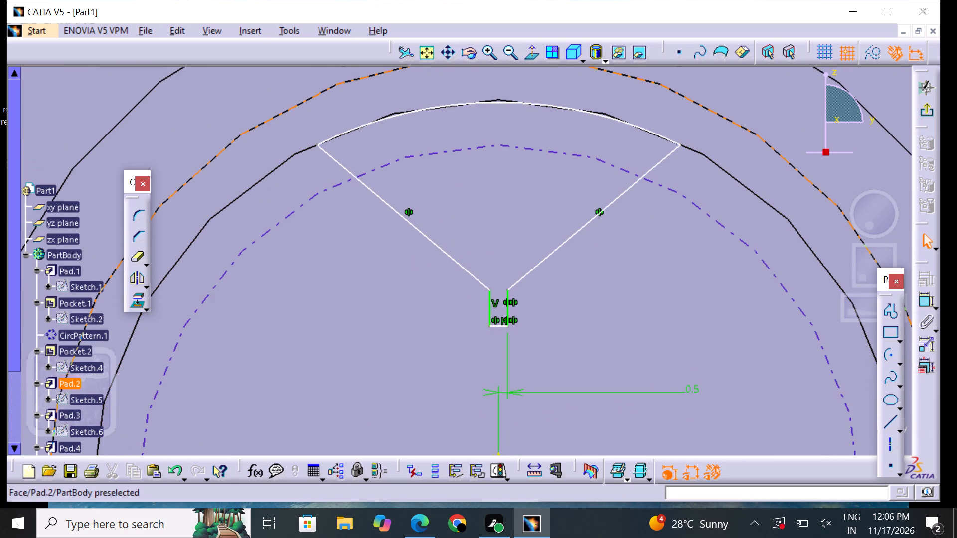
double_click(493, 51)
triple_click(490, 50)
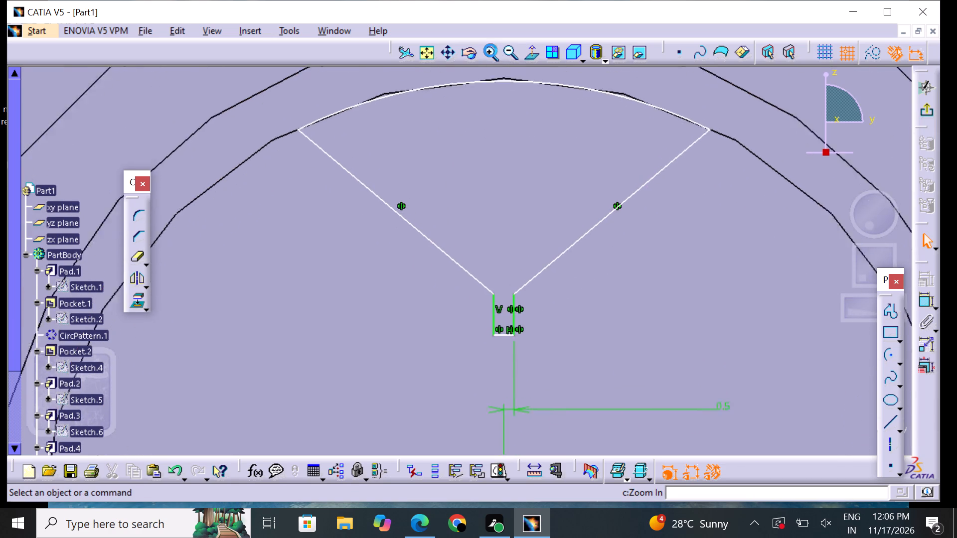
triple_click(490, 50)
triple_click(490, 50)
triple_click(490, 50)
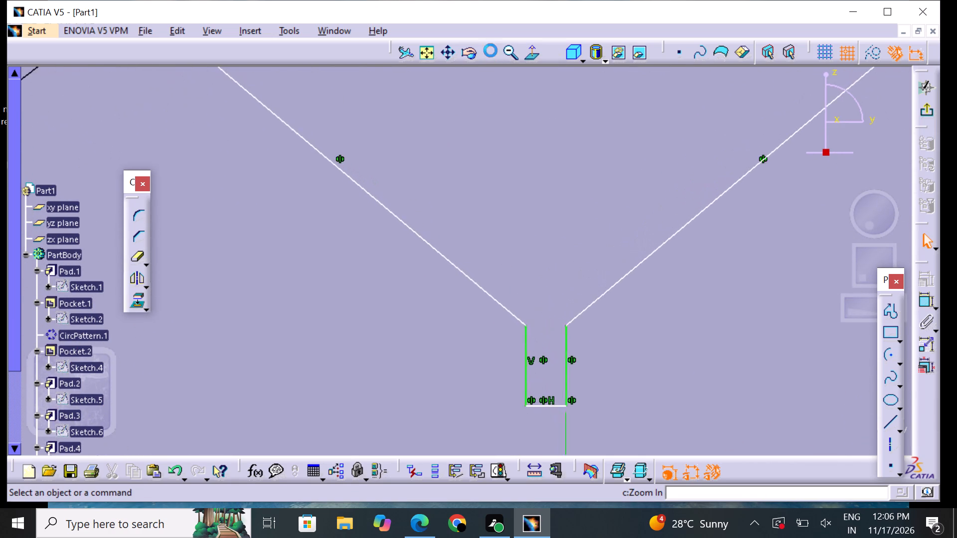
click(490, 50)
middle_drag(547, 241, 509, 123)
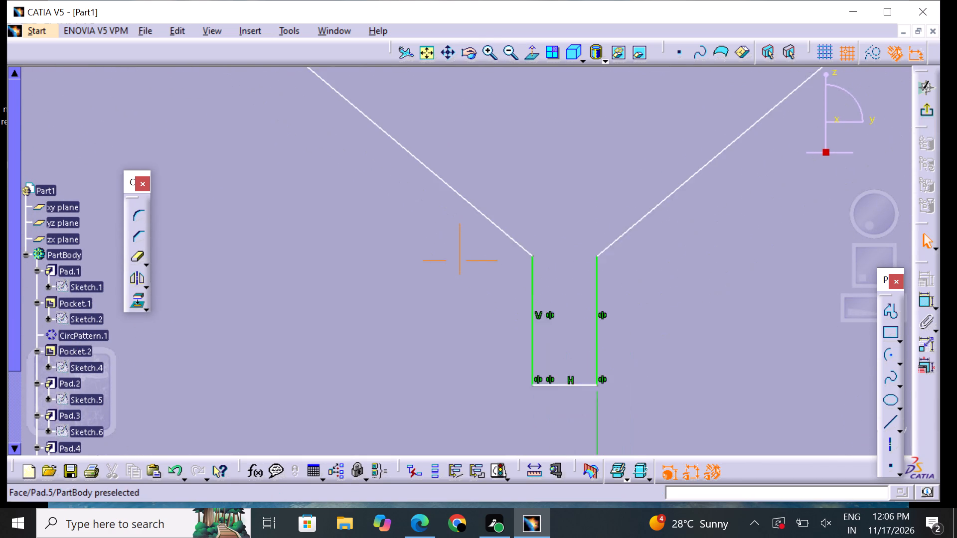
middle_drag(509, 123, 507, 118)
triple_click(493, 57)
triple_click(494, 56)
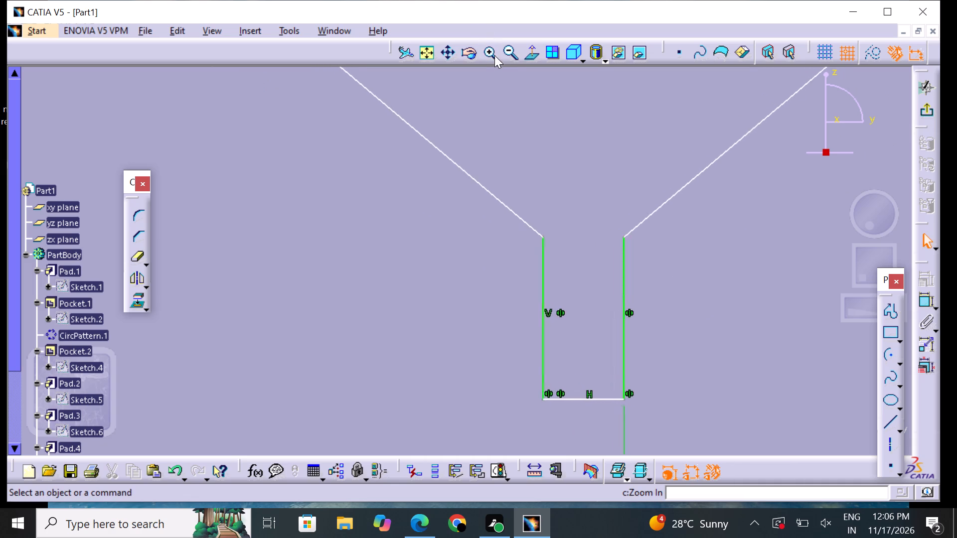
double_click(495, 54)
middle_drag(637, 226, 614, 207)
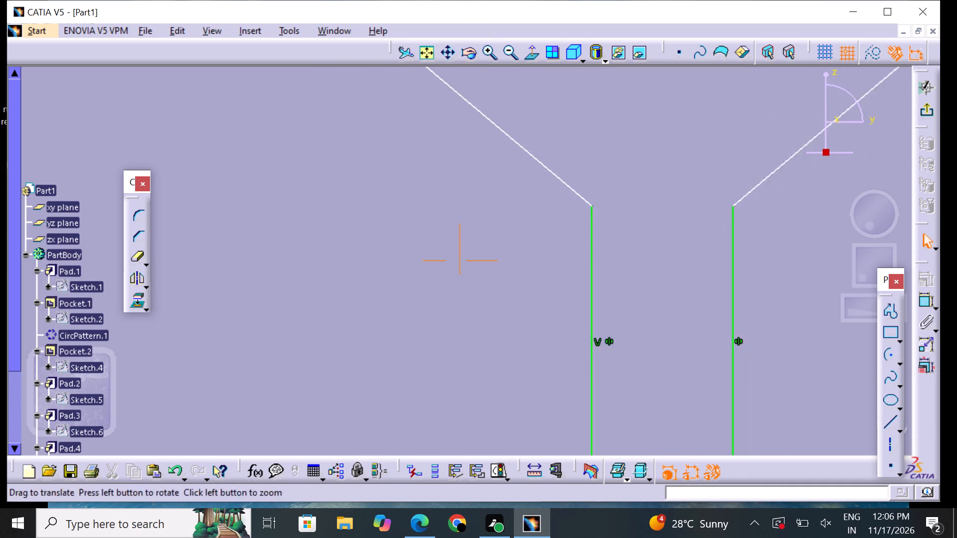
middle_drag(614, 207, 539, 145)
triple_click(485, 47)
double_click(486, 47)
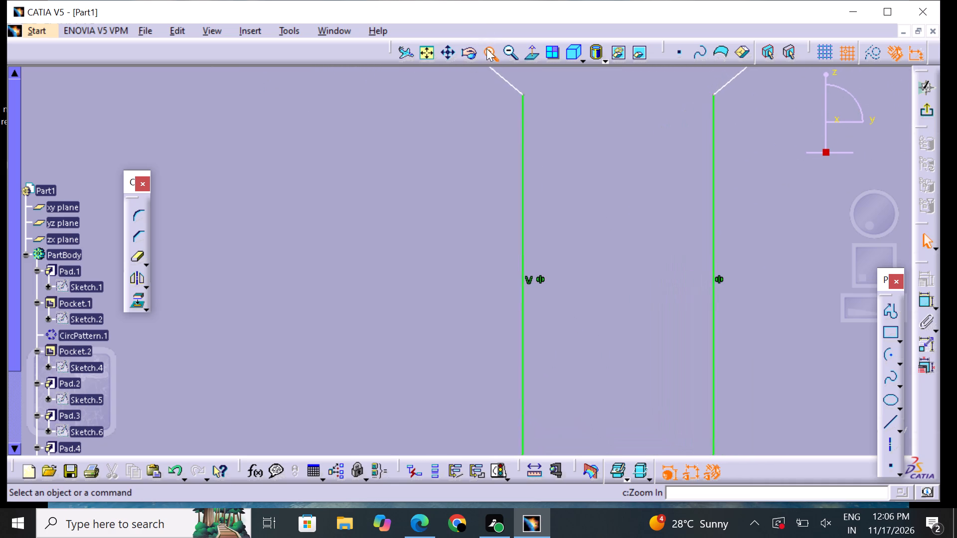
middle_drag(549, 150, 496, 238)
middle_drag(545, 131, 530, 184)
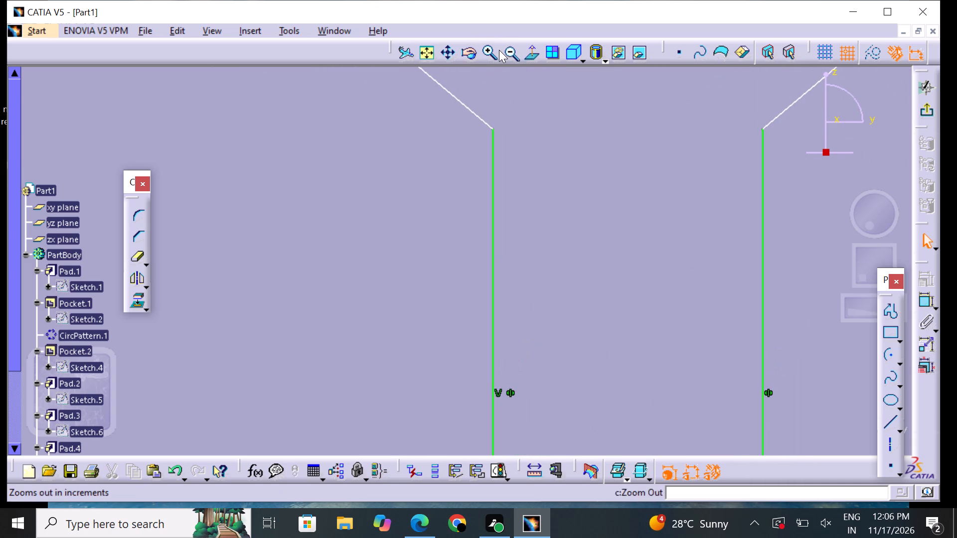
triple_click(494, 48)
click(493, 48)
middle_drag(512, 116, 501, 162)
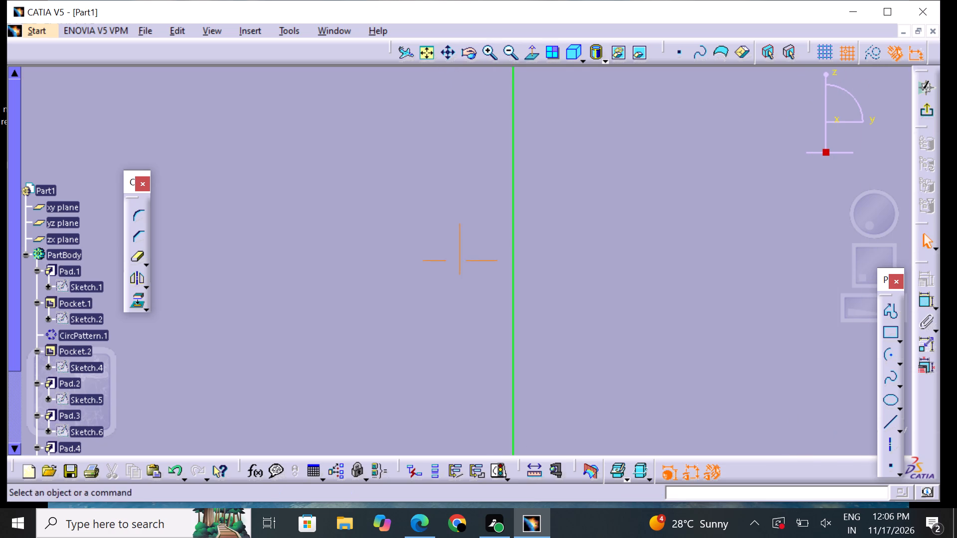
middle_drag(501, 162, 464, 213)
drag(497, 35, 500, 46)
drag(498, 46, 498, 60)
middle_drag(502, 146, 488, 248)
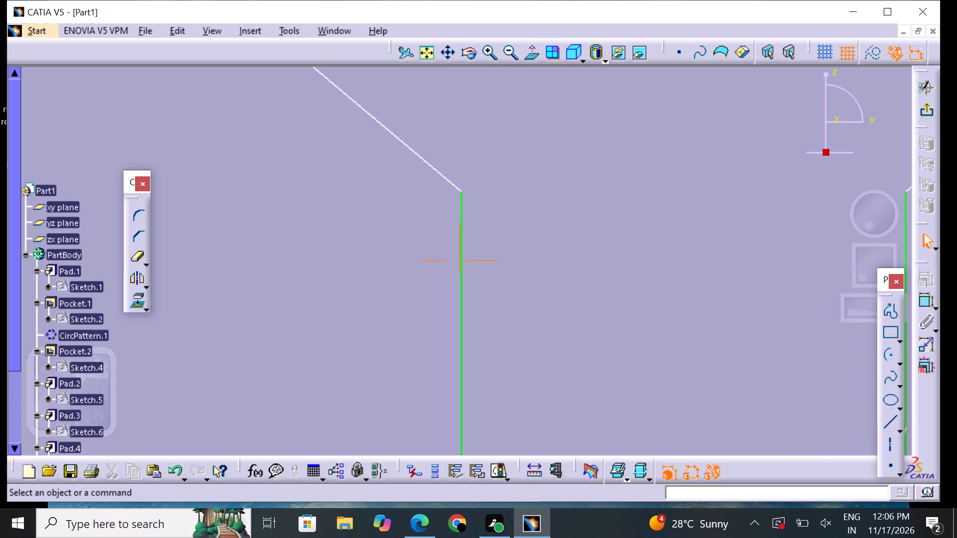
middle_drag(488, 248, 487, 249)
triple_click(486, 52)
triple_click(488, 51)
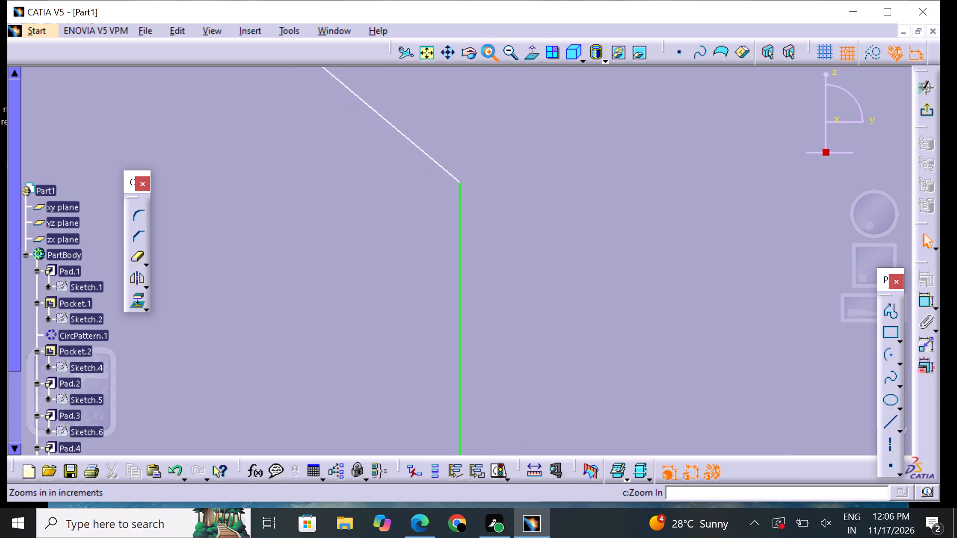
triple_click(488, 51)
click(488, 51)
middle_drag(456, 125, 456, 124)
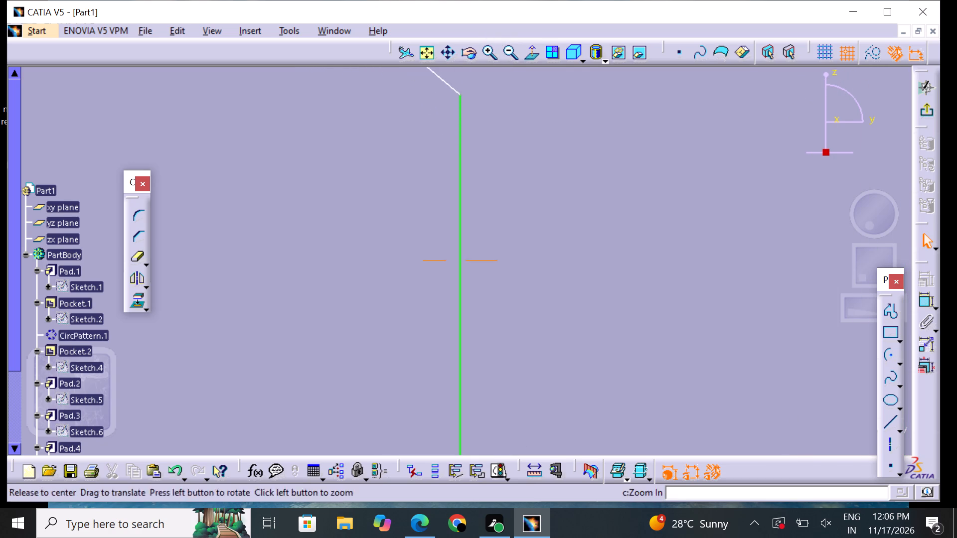
middle_drag(456, 124, 464, 227)
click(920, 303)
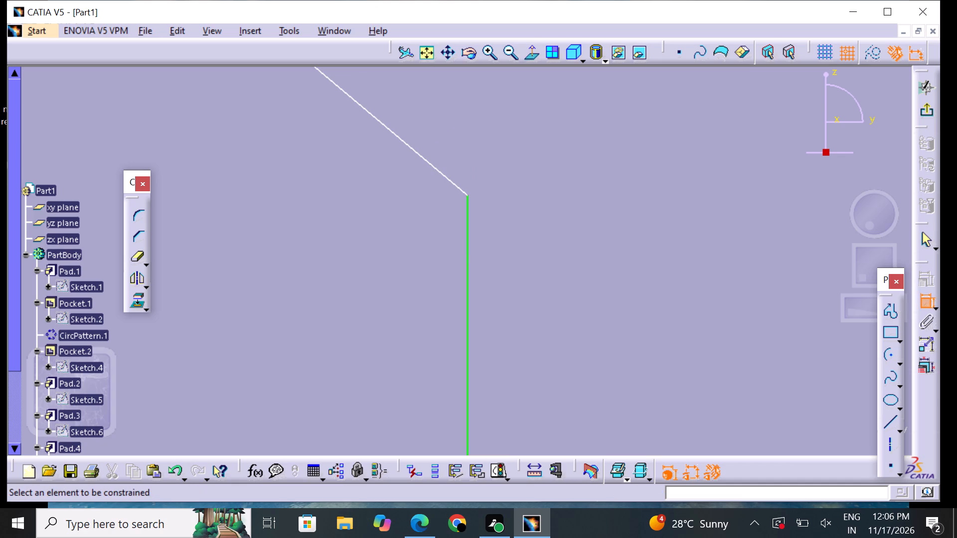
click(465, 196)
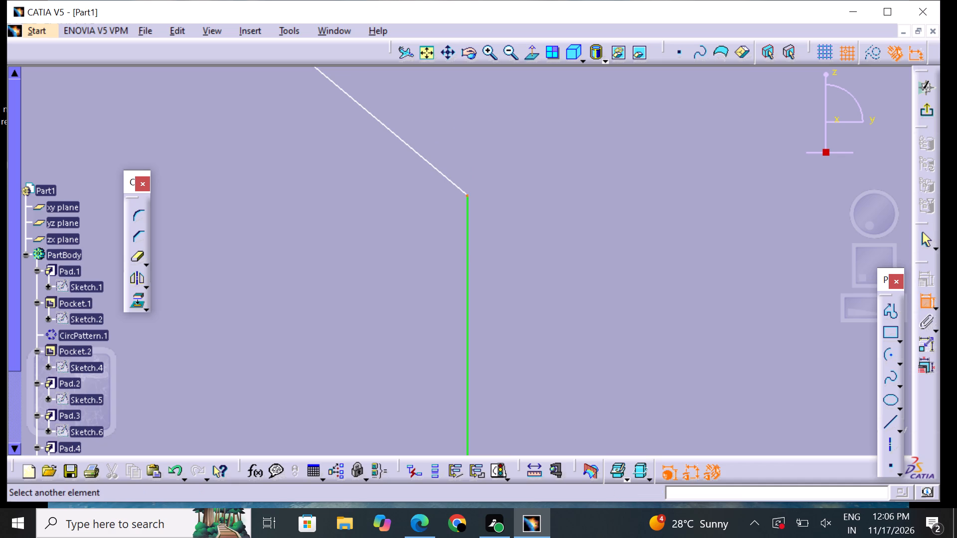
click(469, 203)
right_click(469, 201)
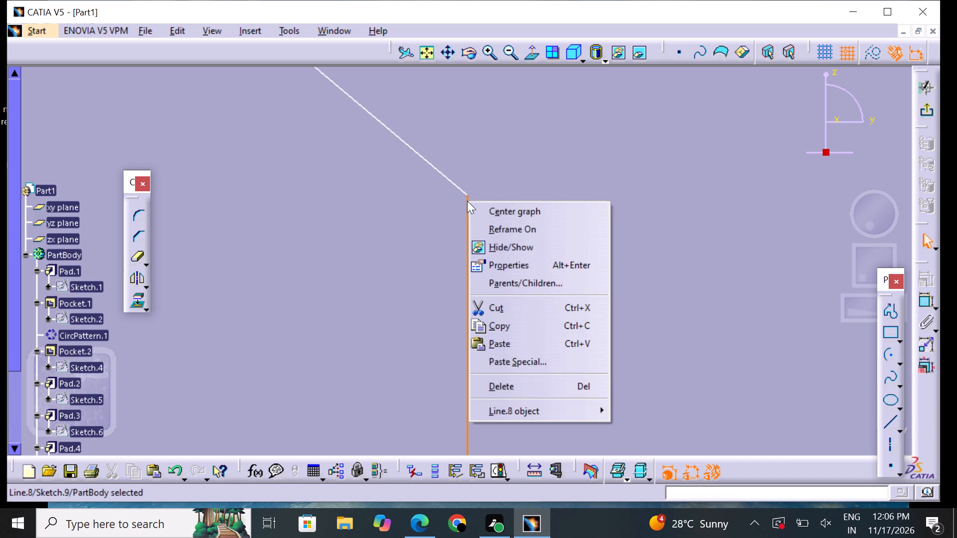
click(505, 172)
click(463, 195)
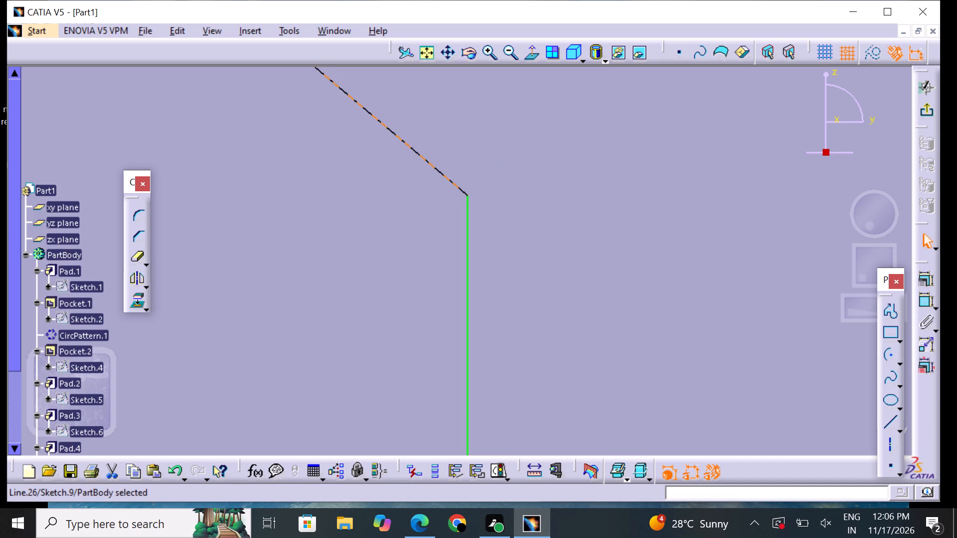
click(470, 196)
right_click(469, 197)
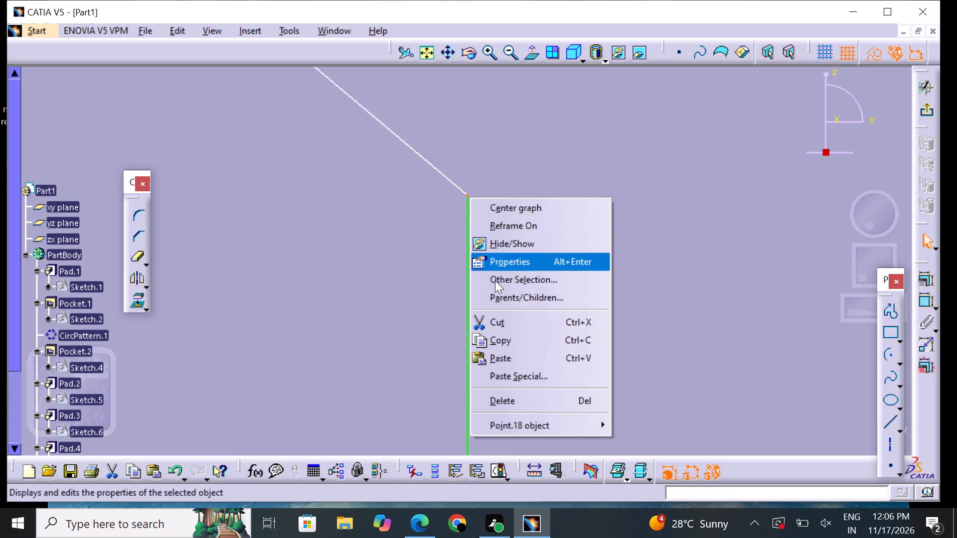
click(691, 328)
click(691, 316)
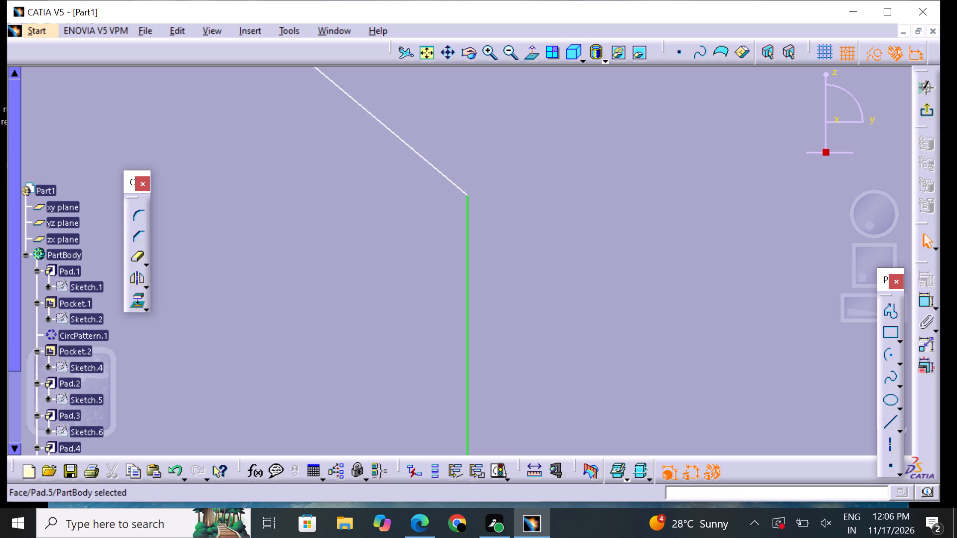
Inspect at higher magnification whether the left slanted line's endpoint meets the top of the neck's vertical line.
click(481, 52)
click(481, 51)
click(481, 51)
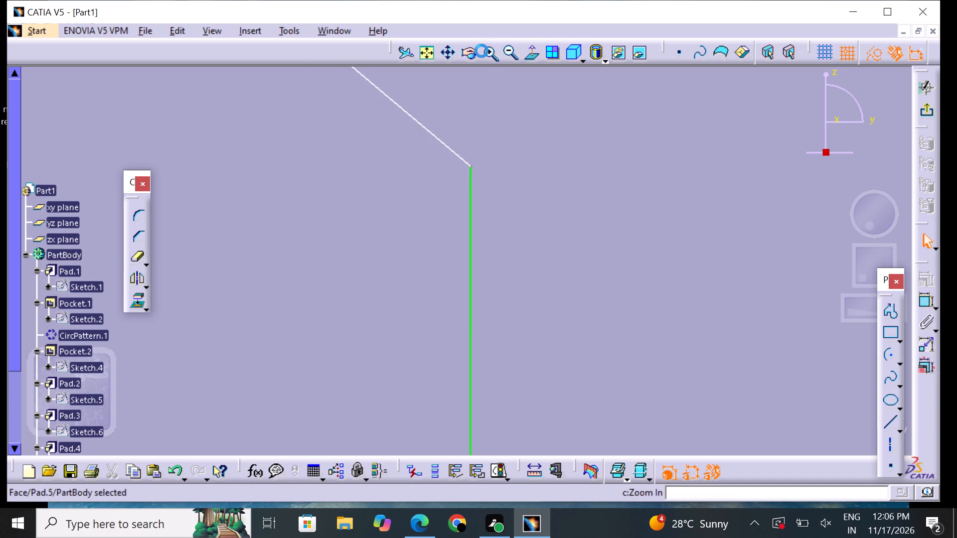
click(490, 54)
middle_drag(486, 99, 492, 283)
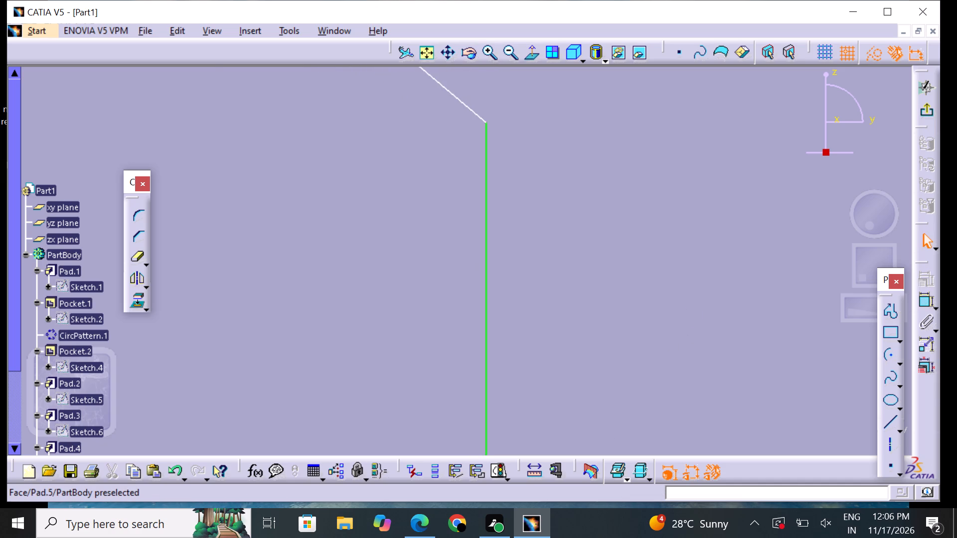
middle_drag(508, 151, 490, 309)
triple_click(488, 46)
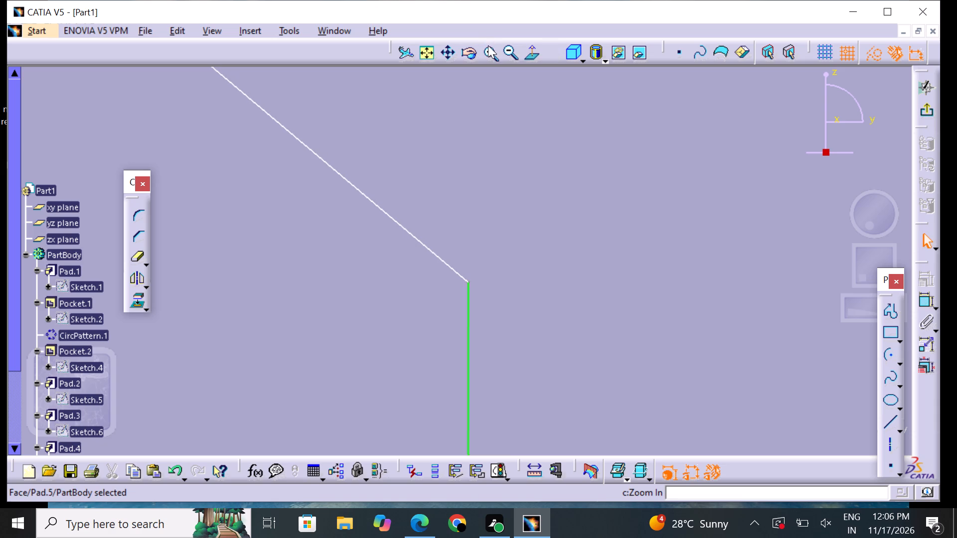
triple_click(488, 45)
triple_click(488, 45)
triple_click(488, 45)
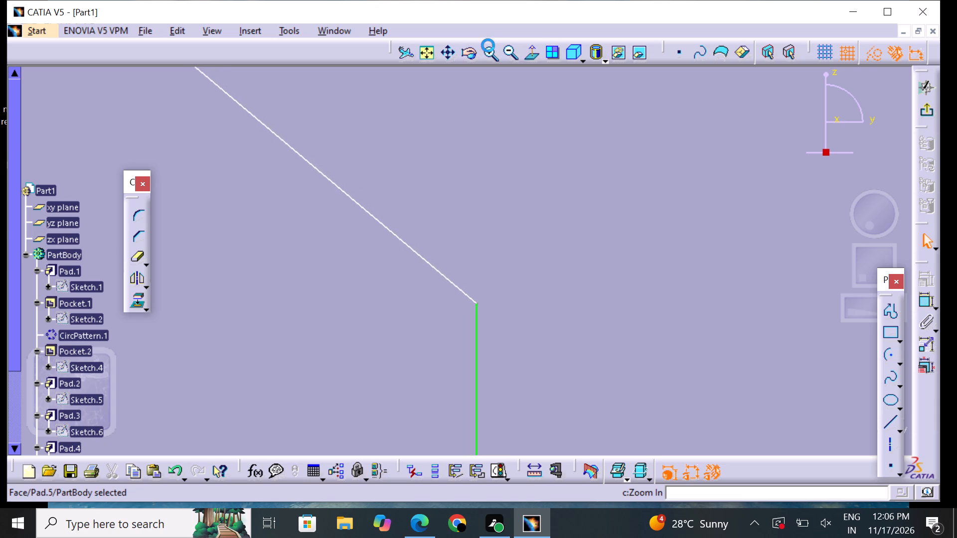
double_click(488, 45)
middle_drag(492, 311, 482, 244)
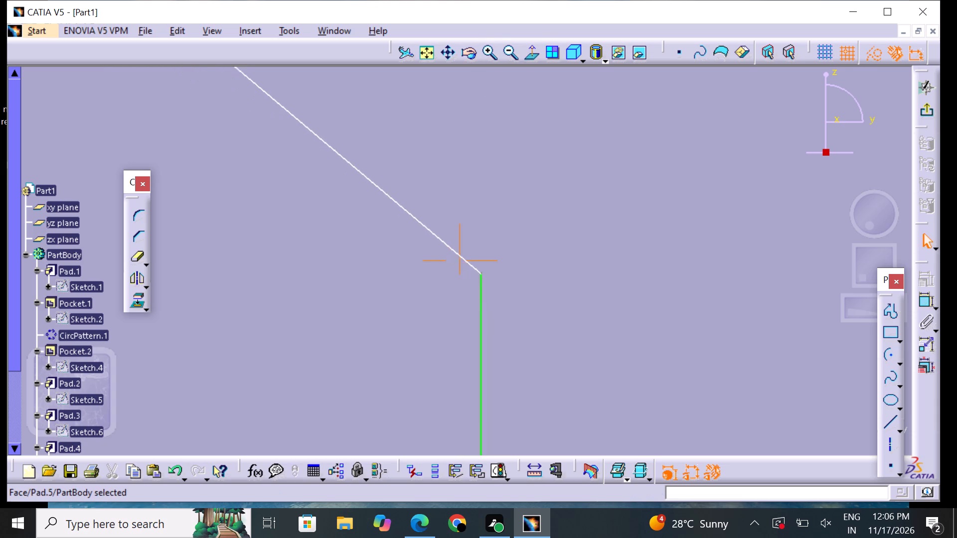
middle_drag(482, 244, 472, 182)
triple_click(483, 51)
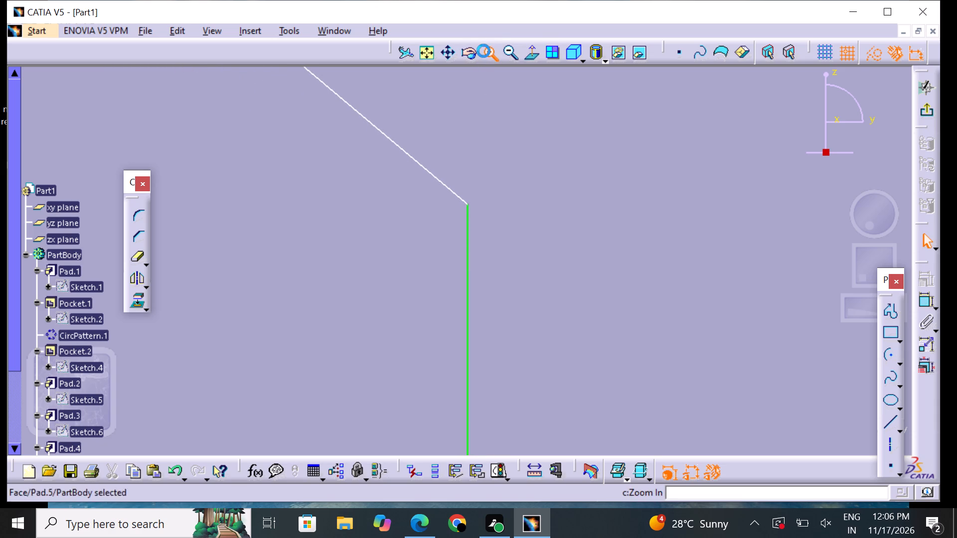
triple_click(483, 51)
click(483, 51)
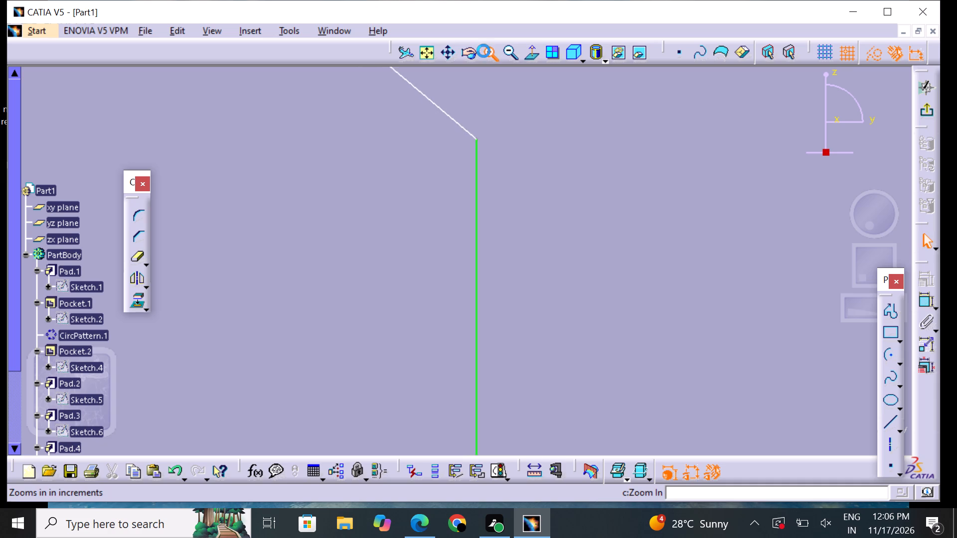
middle_drag(445, 158, 452, 262)
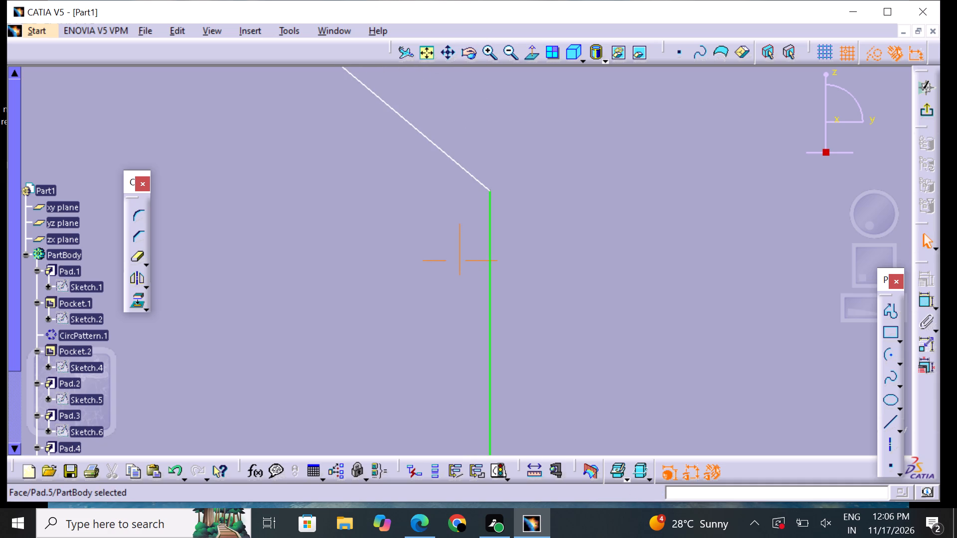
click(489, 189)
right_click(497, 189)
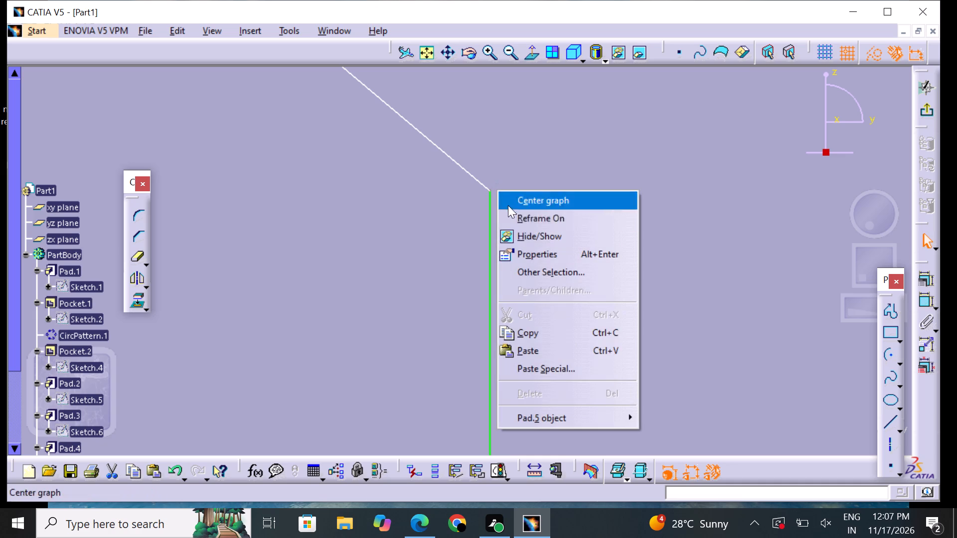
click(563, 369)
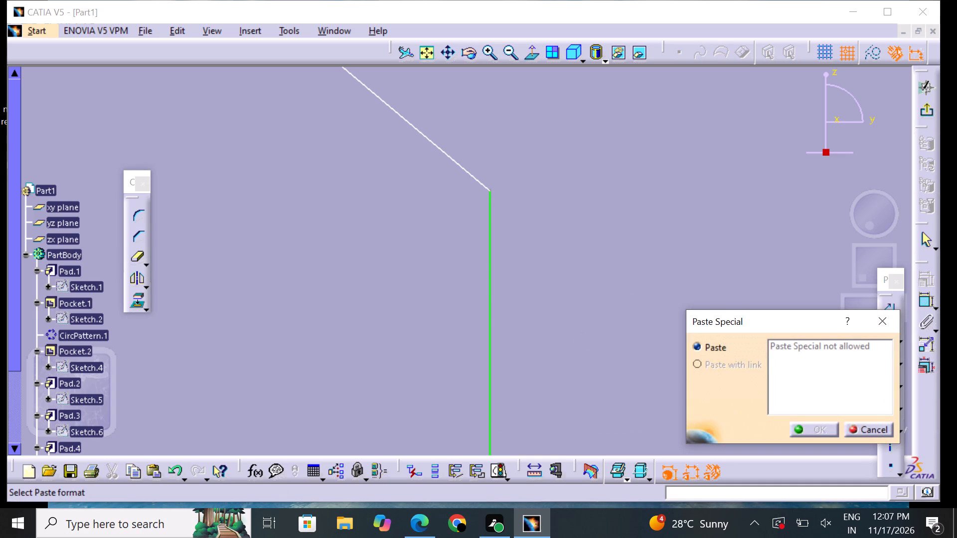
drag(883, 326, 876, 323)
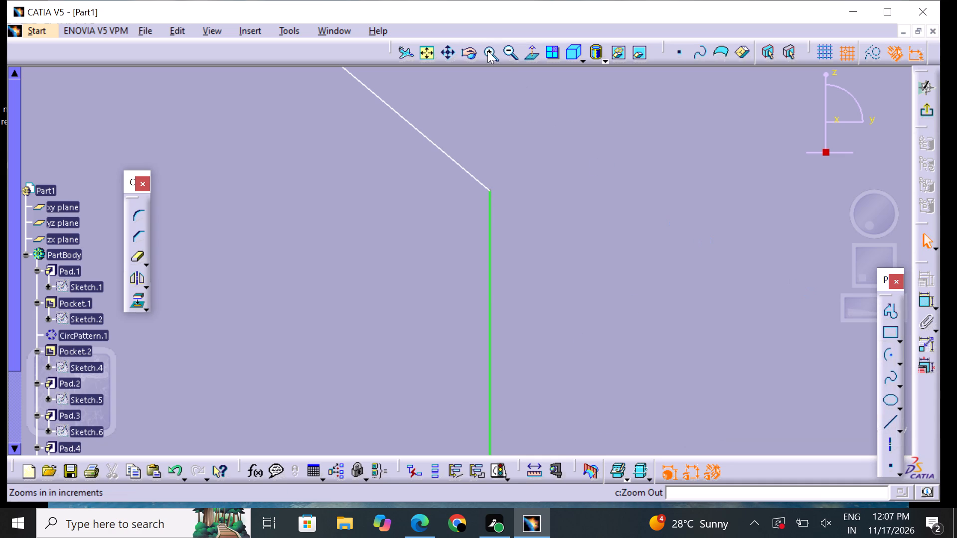
Examine the corner between the left slanted line and the neck's vertical line at increasing magnification for a gap.
triple_click(487, 51)
double_click(487, 51)
middle_drag(491, 105, 492, 104)
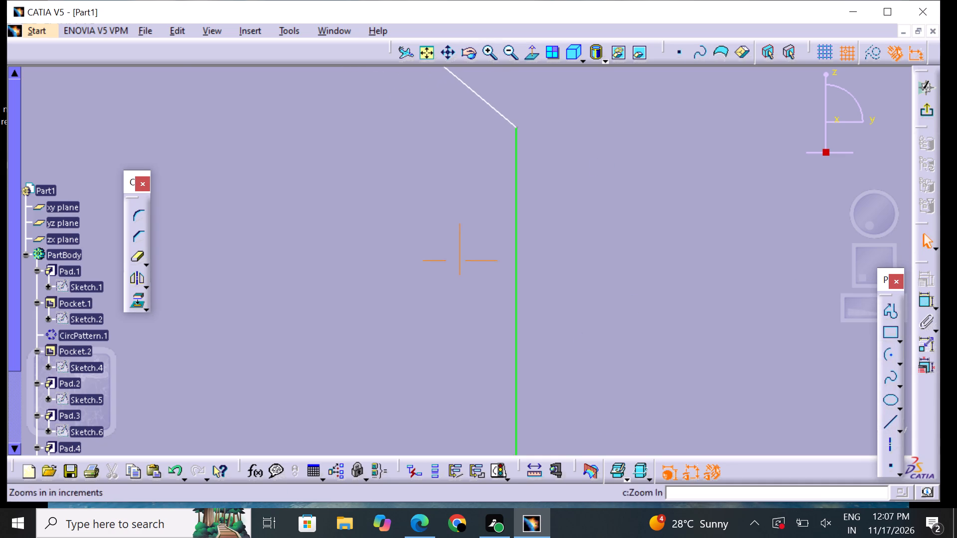
middle_drag(492, 104, 379, 229)
triple_click(487, 55)
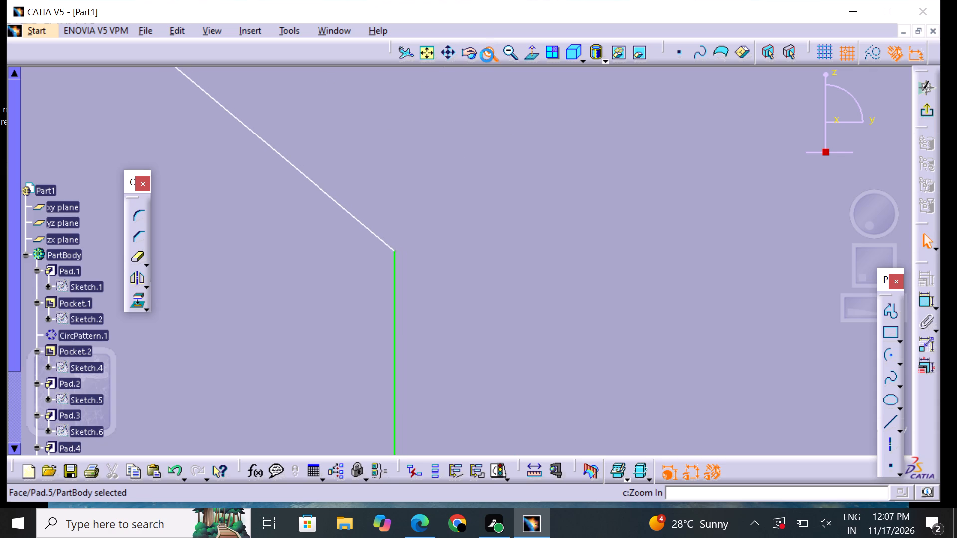
triple_click(487, 55)
triple_click(487, 55)
triple_click(487, 55)
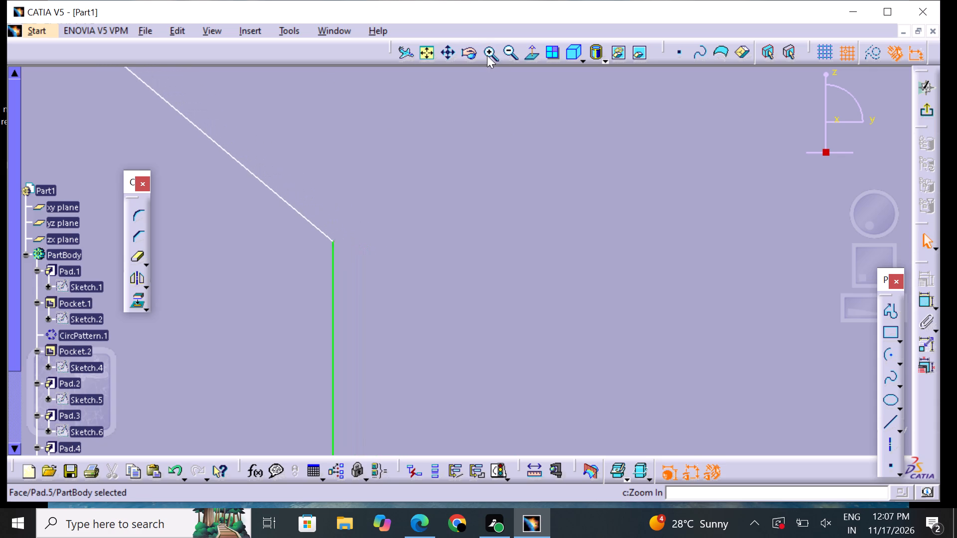
click(487, 55)
middle_drag(253, 258, 401, 228)
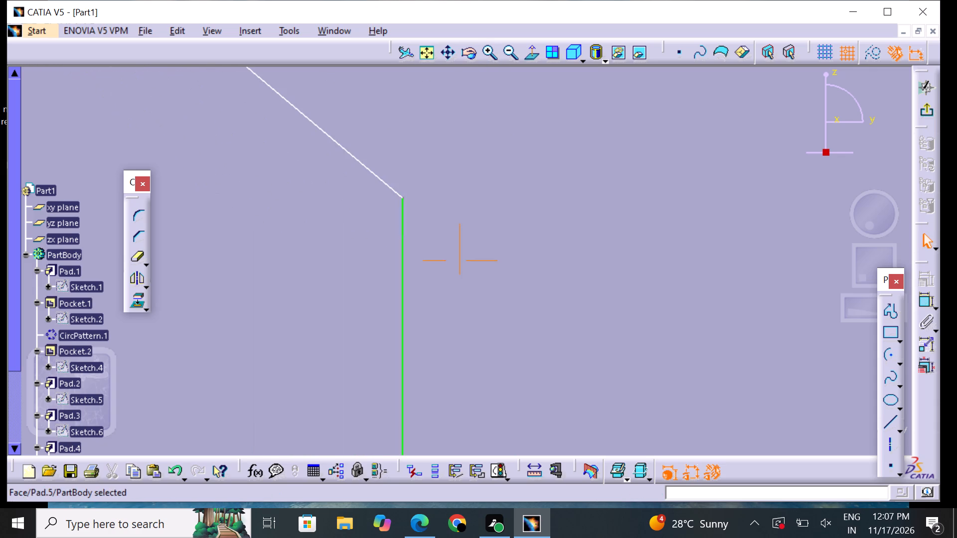
middle_drag(401, 228, 401, 228)
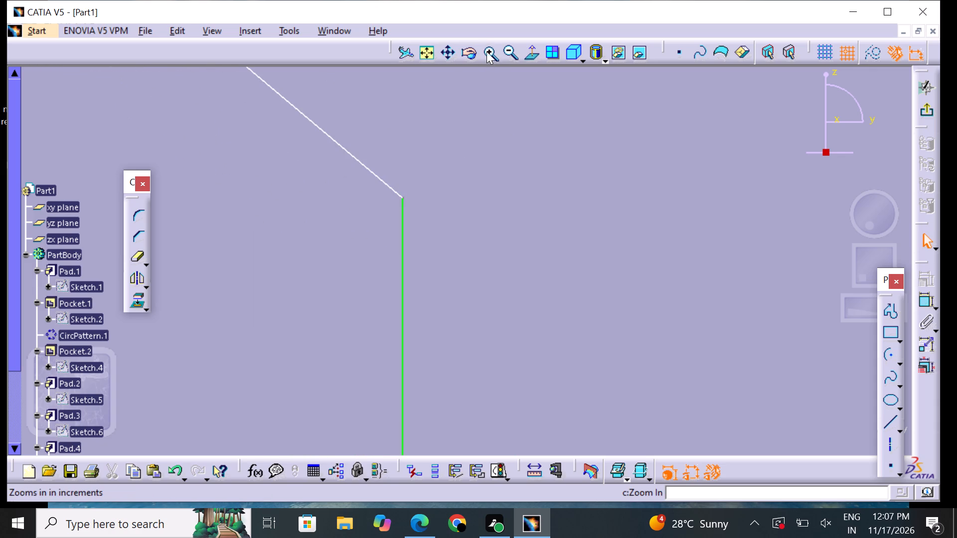
triple_click(486, 51)
triple_click(486, 51)
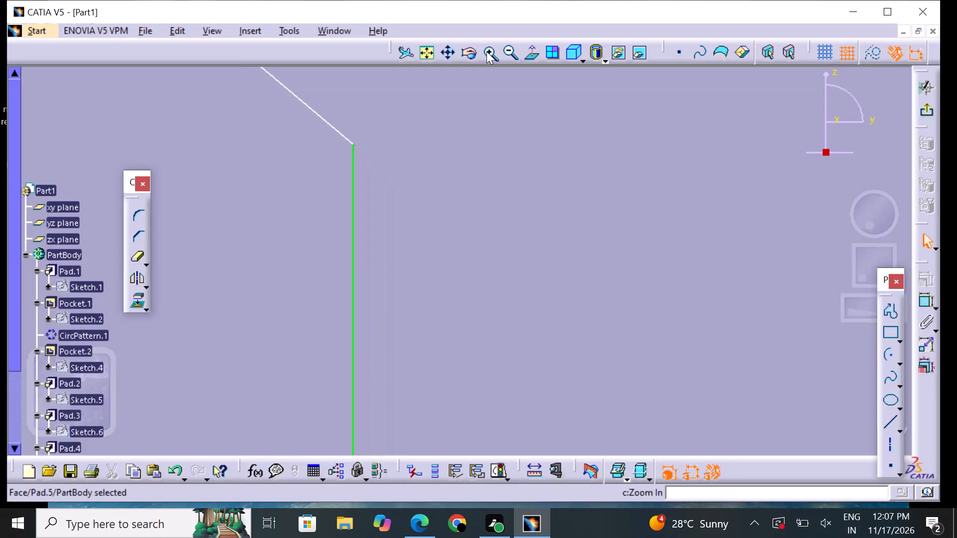
click(486, 51)
middle_drag(238, 122, 416, 221)
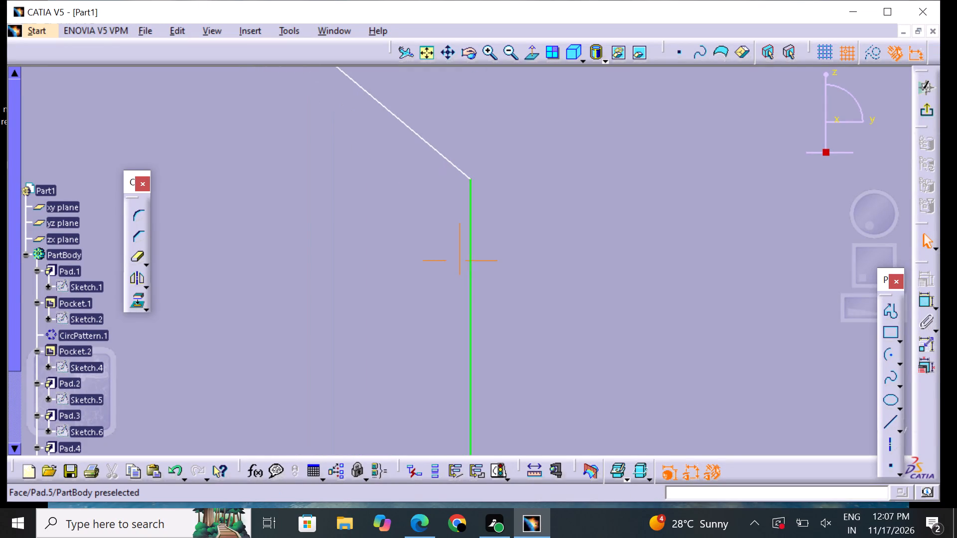
middle_drag(416, 221, 416, 221)
scroll(416, 222, up, 1)
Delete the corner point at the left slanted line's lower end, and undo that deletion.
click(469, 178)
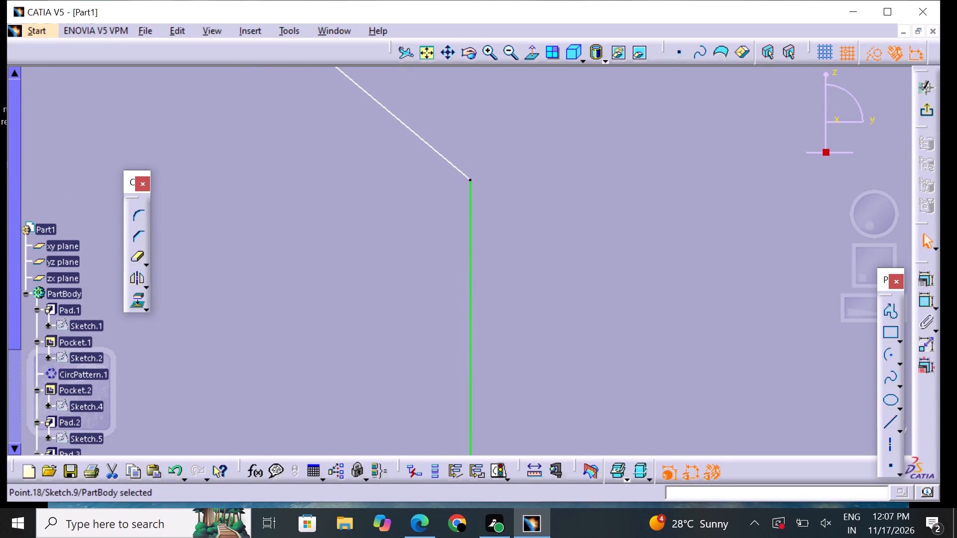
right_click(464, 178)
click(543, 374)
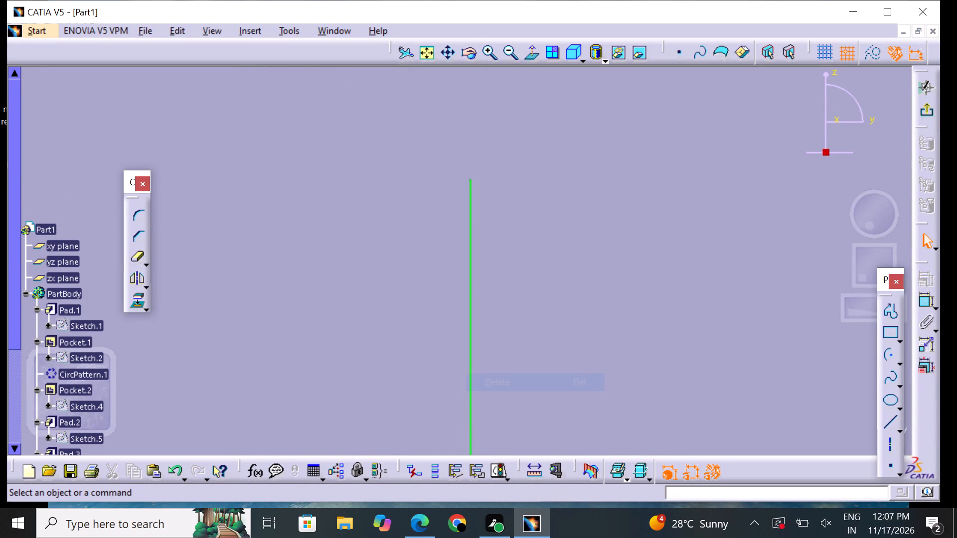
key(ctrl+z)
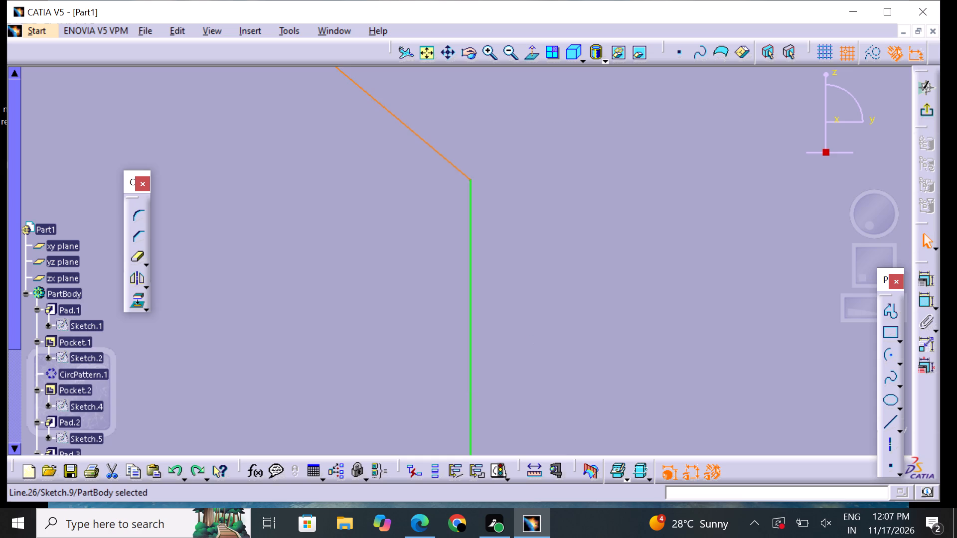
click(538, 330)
Recheck at still higher magnification whether the left slanted line meets the top of the neck's vertical line.
triple_click(491, 49)
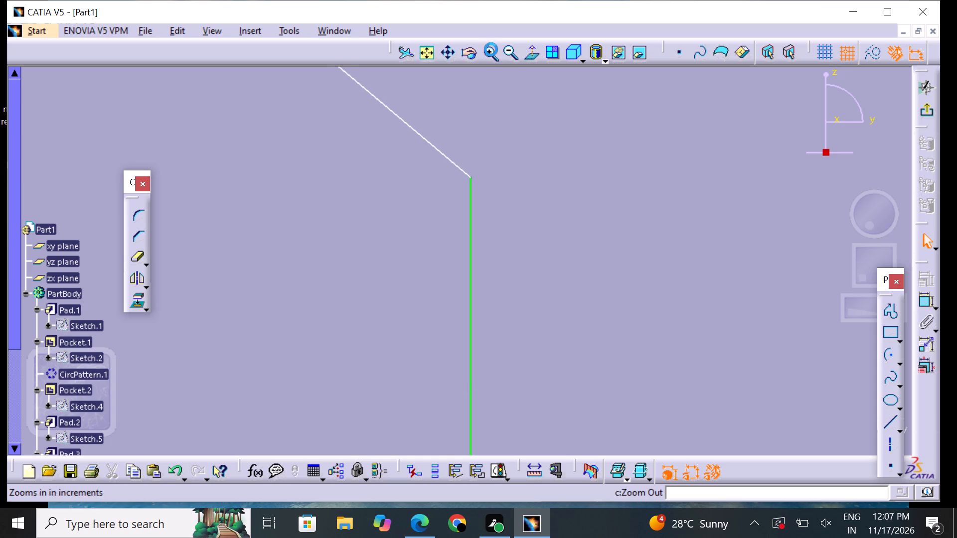
click(491, 49)
middle_drag(503, 129, 520, 227)
double_click(490, 51)
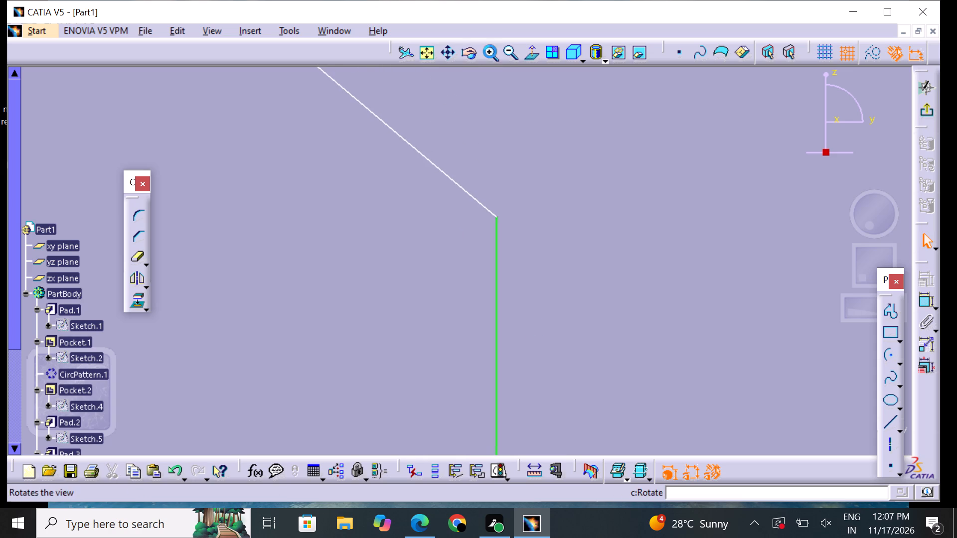
double_click(490, 51)
click(491, 52)
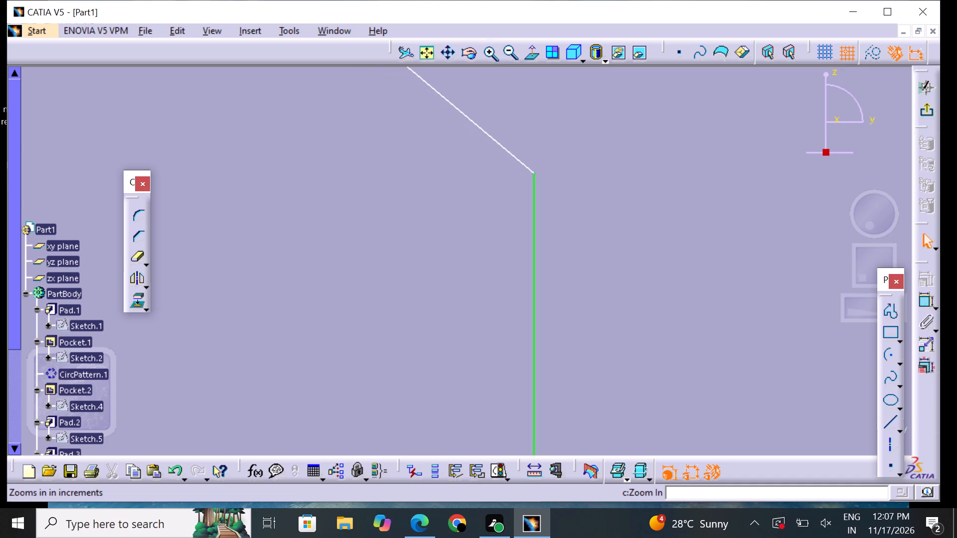
middle_drag(535, 129, 484, 230)
click(490, 54)
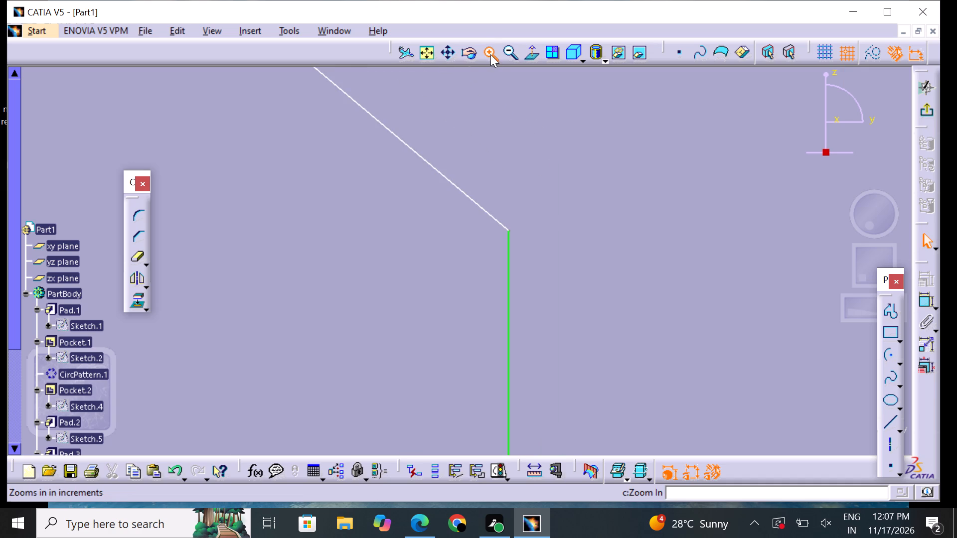
click(490, 54)
triple_click(489, 54)
double_click(489, 54)
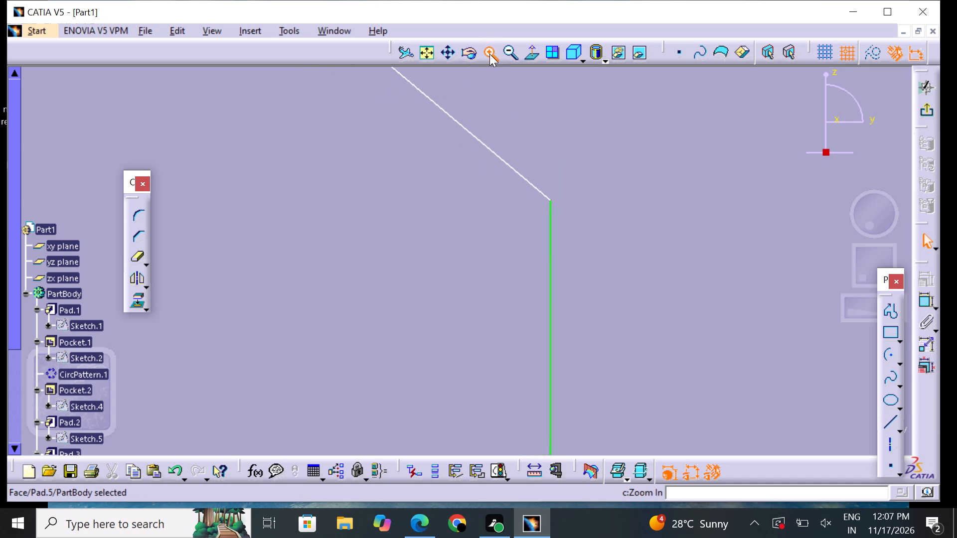
middle_drag(571, 150, 468, 203)
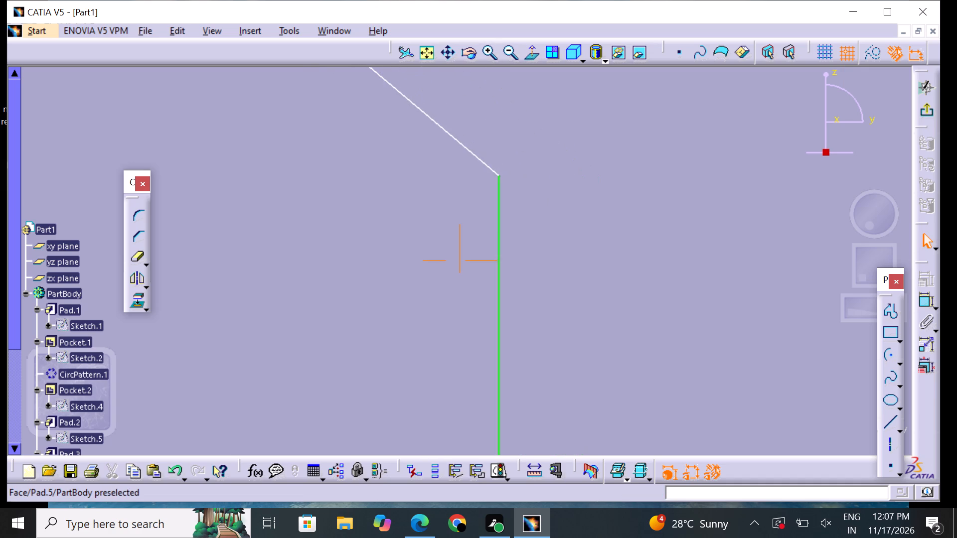
triple_click(489, 54)
click(489, 54)
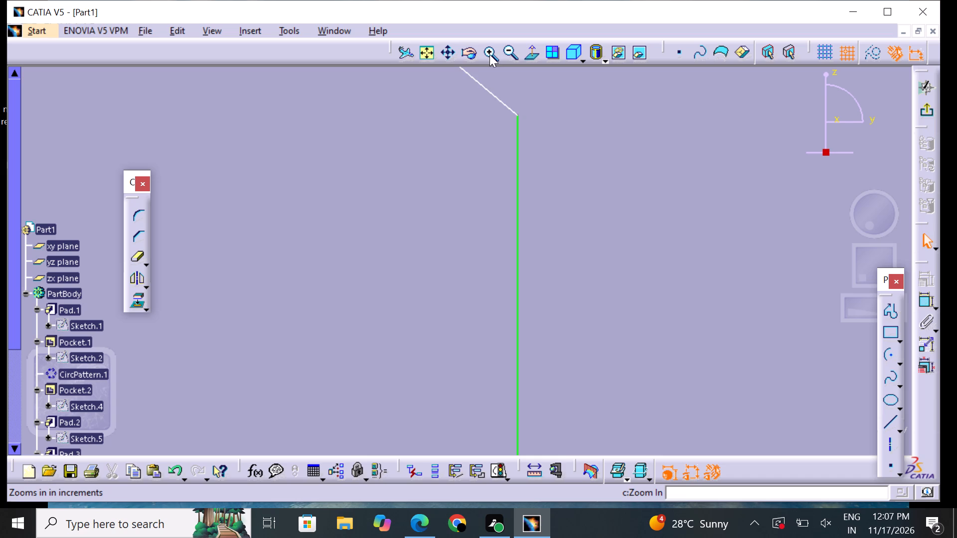
middle_drag(501, 122, 436, 242)
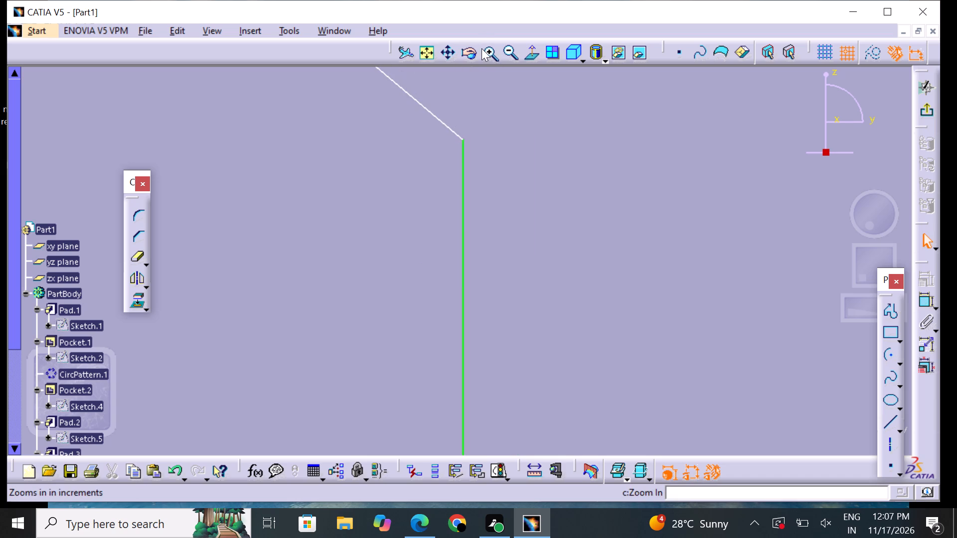
click(481, 48)
middle_drag(448, 108, 453, 297)
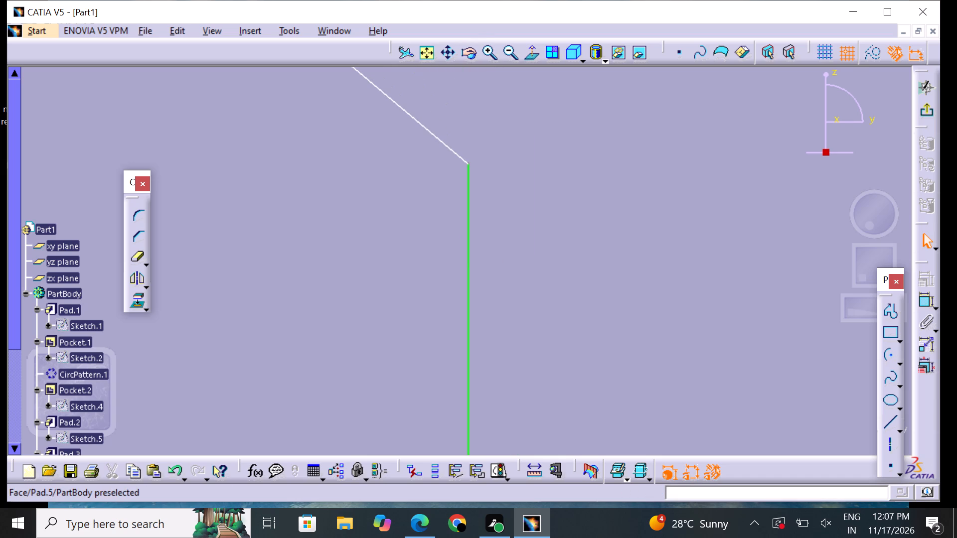
Try to select the corner point where the left slanted line meets the neck's vertical line.
click(470, 162)
click(469, 162)
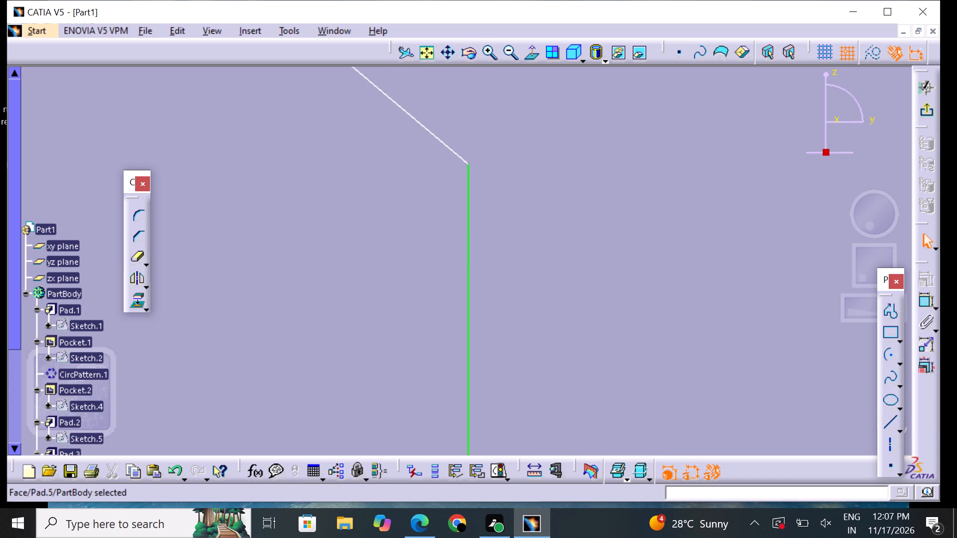
click(468, 161)
click(468, 162)
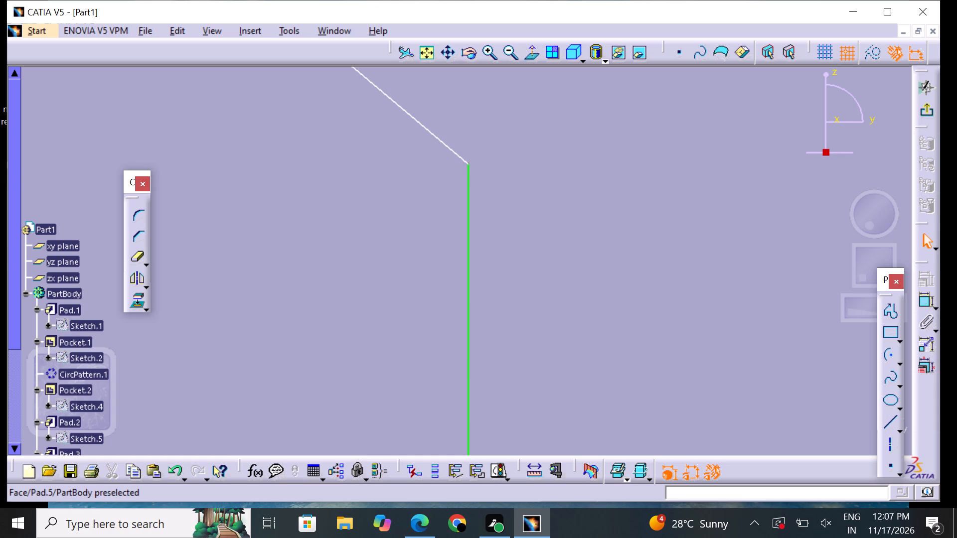
click(466, 166)
click(469, 163)
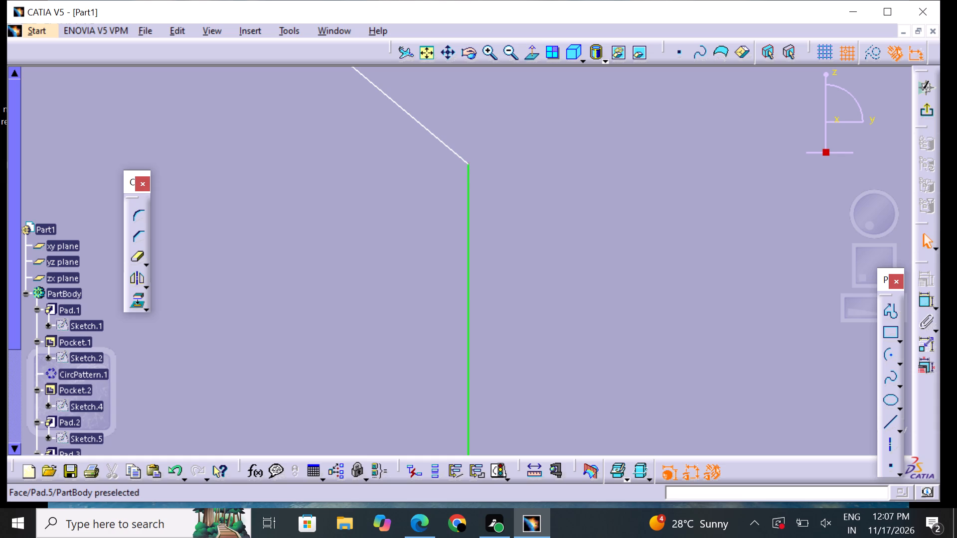
click(471, 162)
Inspect the corner more closely and follow the neck's vertical line upward in search of its end.
click(489, 50)
click(488, 50)
drag(485, 160, 487, 164)
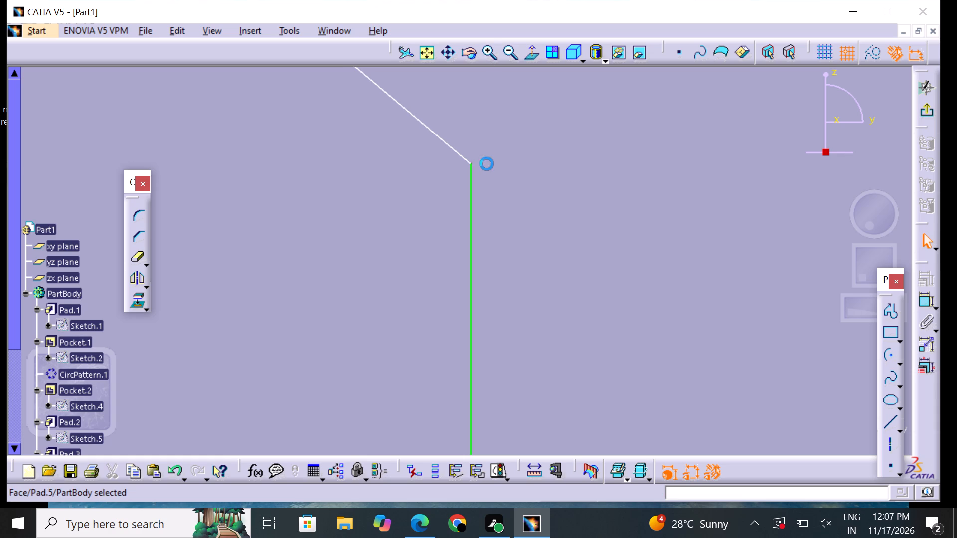
drag(487, 164, 487, 164)
double_click(487, 52)
click(487, 51)
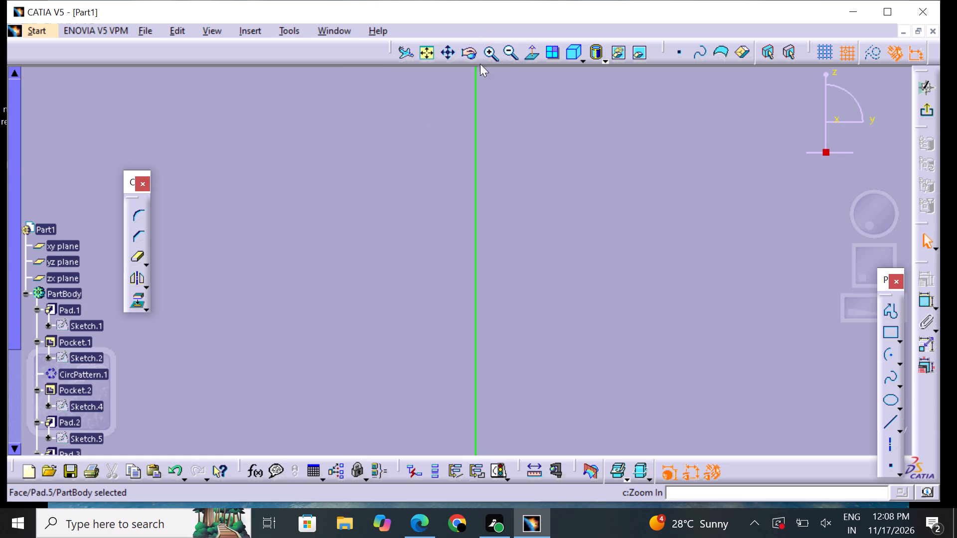
middle_drag(475, 86, 477, 266)
middle_drag(464, 175, 456, 364)
middle_drag(418, 161, 423, 210)
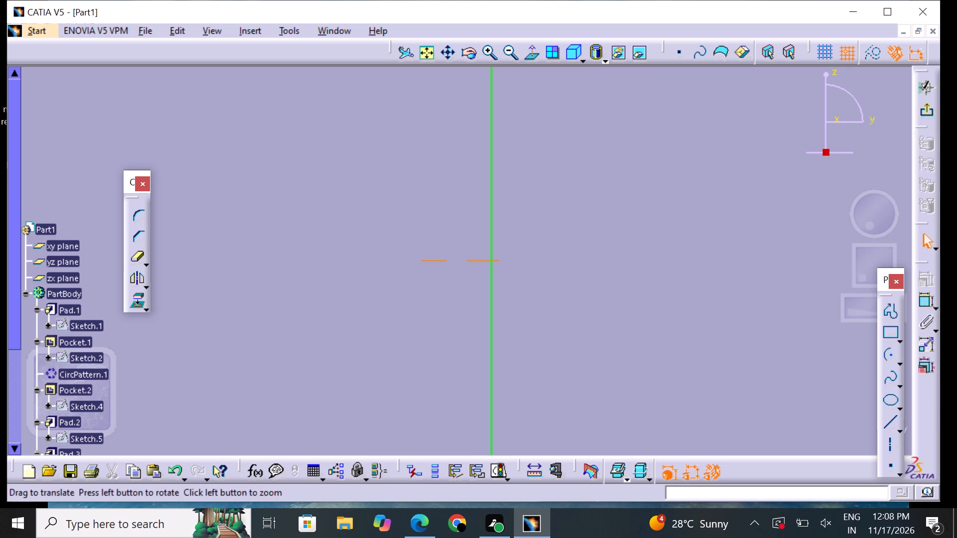
middle_drag(423, 210, 418, 399)
middle_drag(472, 169, 472, 418)
middle_drag(517, 201, 517, 205)
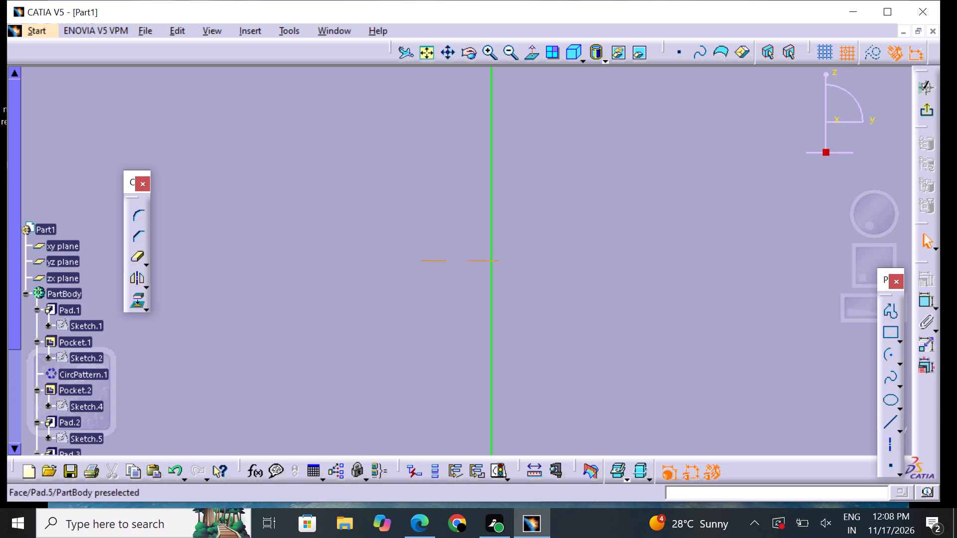
middle_drag(517, 205, 493, 475)
Delete the funnel's right and left slanted lines, keeping the top arc and the neck.
click(419, 53)
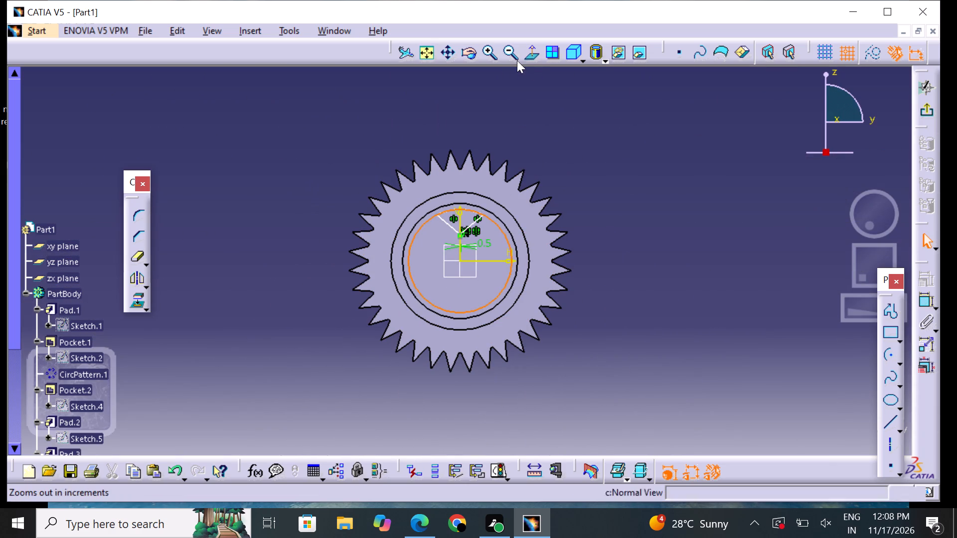
triple_click(492, 47)
triple_click(492, 47)
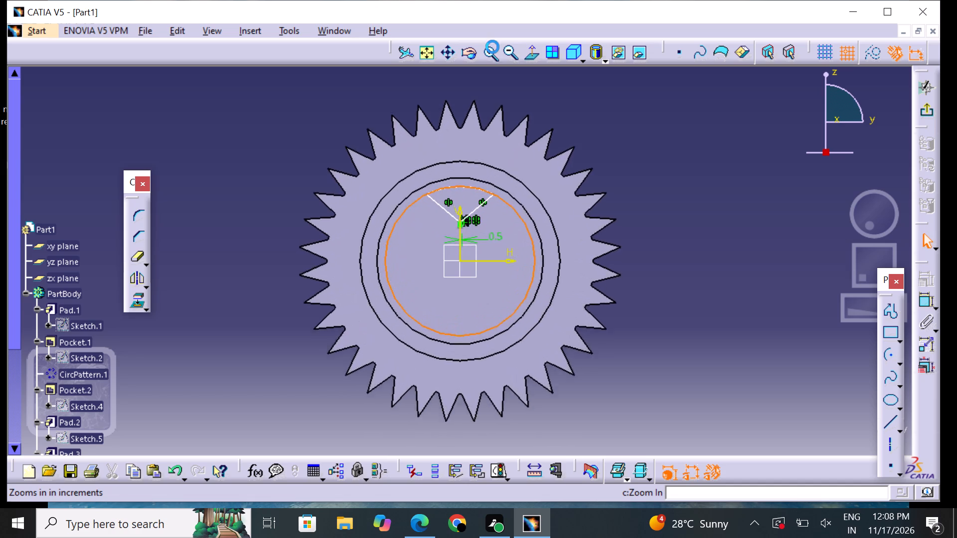
double_click(492, 47)
click(437, 166)
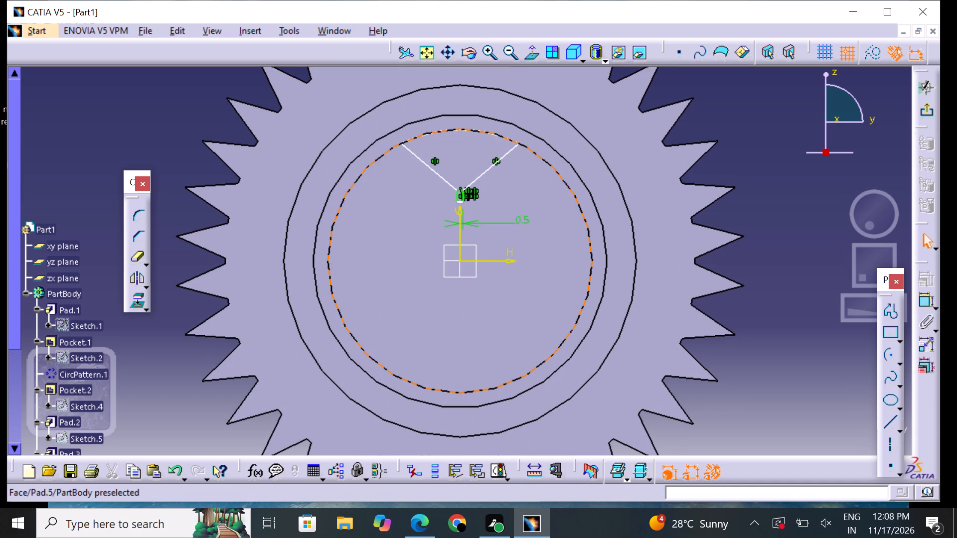
click(473, 153)
drag(424, 181, 488, 202)
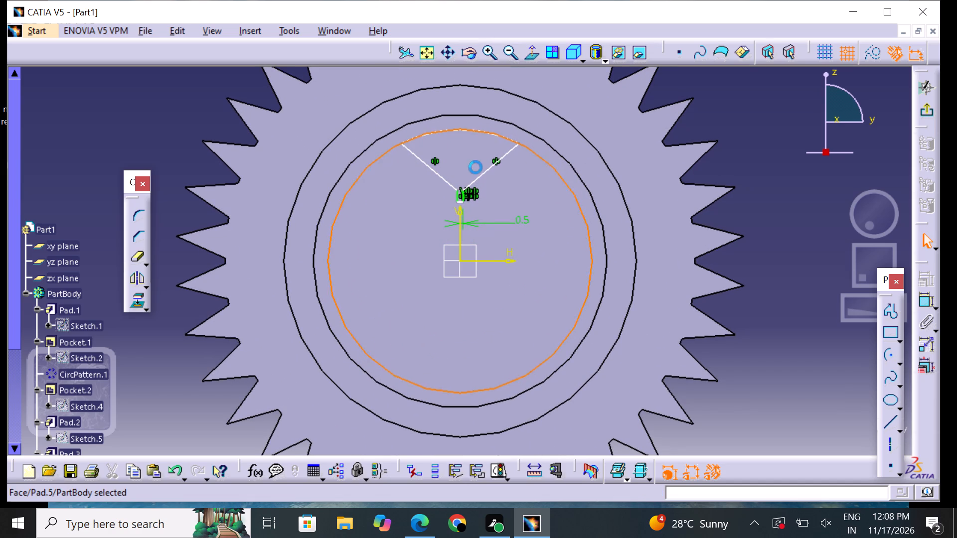
click(489, 169)
right_click(487, 166)
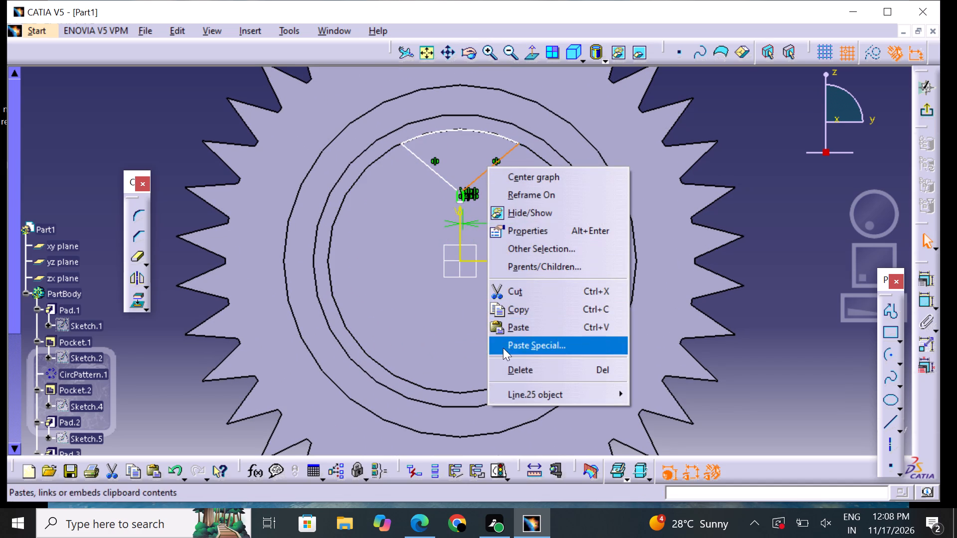
click(527, 362)
drag(436, 166, 437, 173)
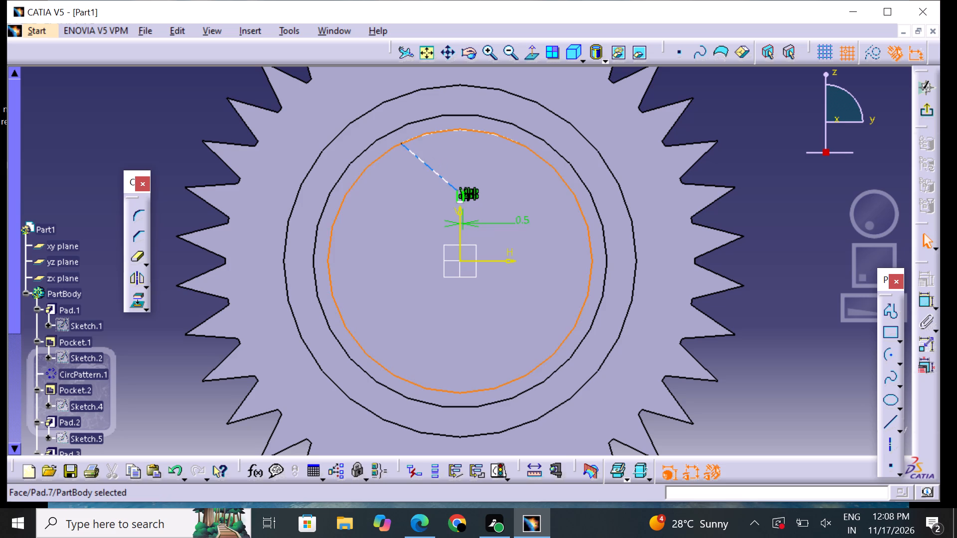
click(437, 177)
right_click(437, 177)
click(483, 378)
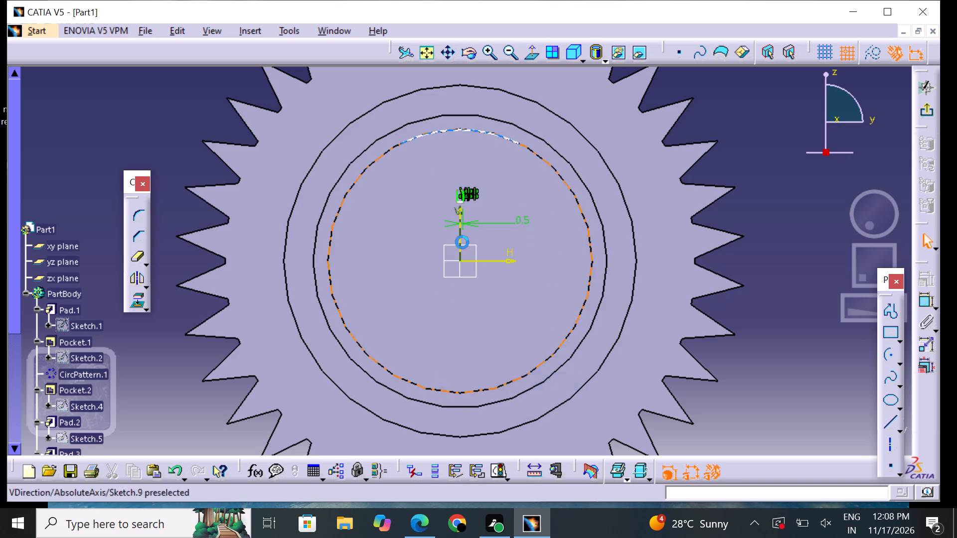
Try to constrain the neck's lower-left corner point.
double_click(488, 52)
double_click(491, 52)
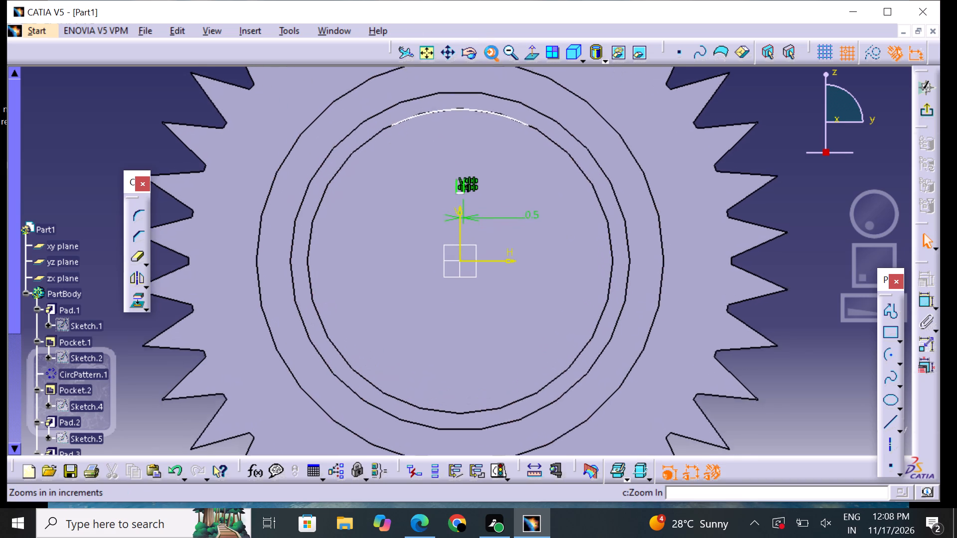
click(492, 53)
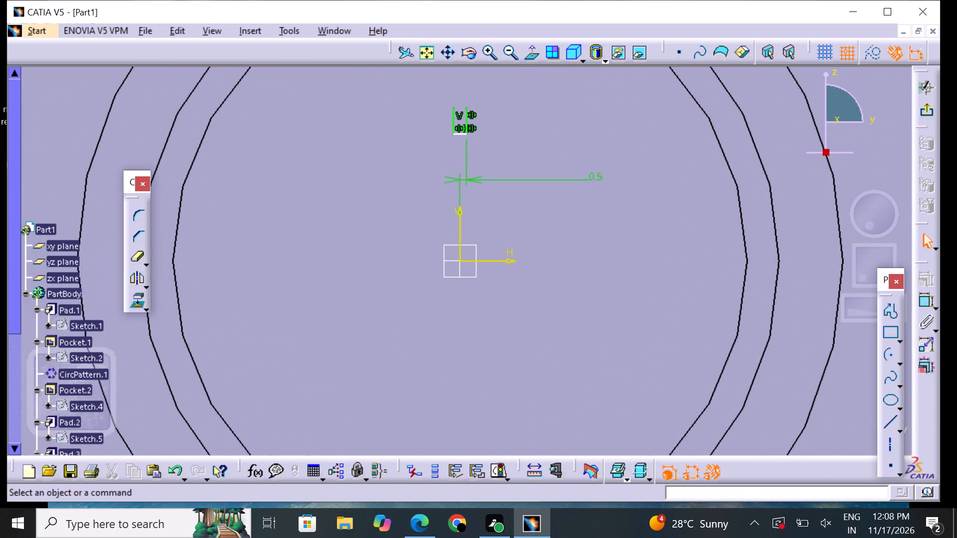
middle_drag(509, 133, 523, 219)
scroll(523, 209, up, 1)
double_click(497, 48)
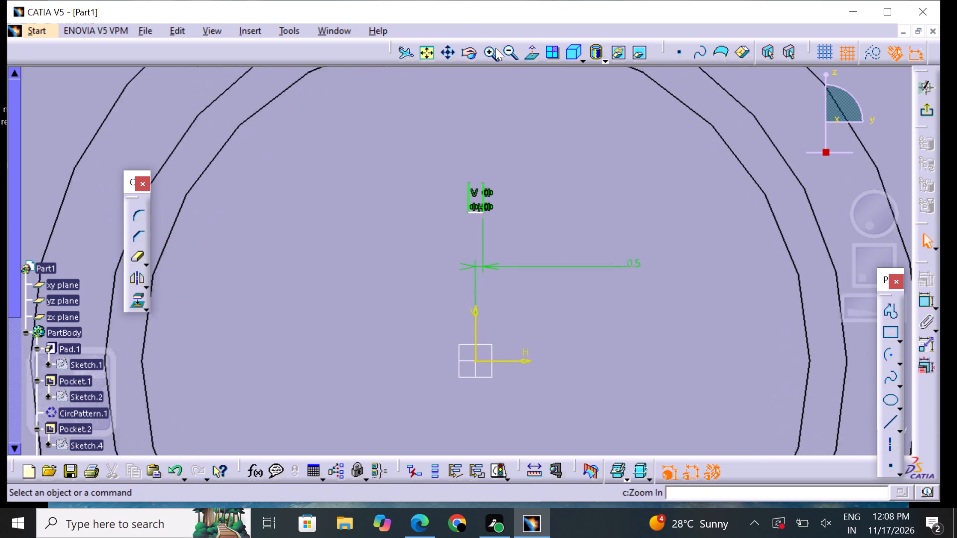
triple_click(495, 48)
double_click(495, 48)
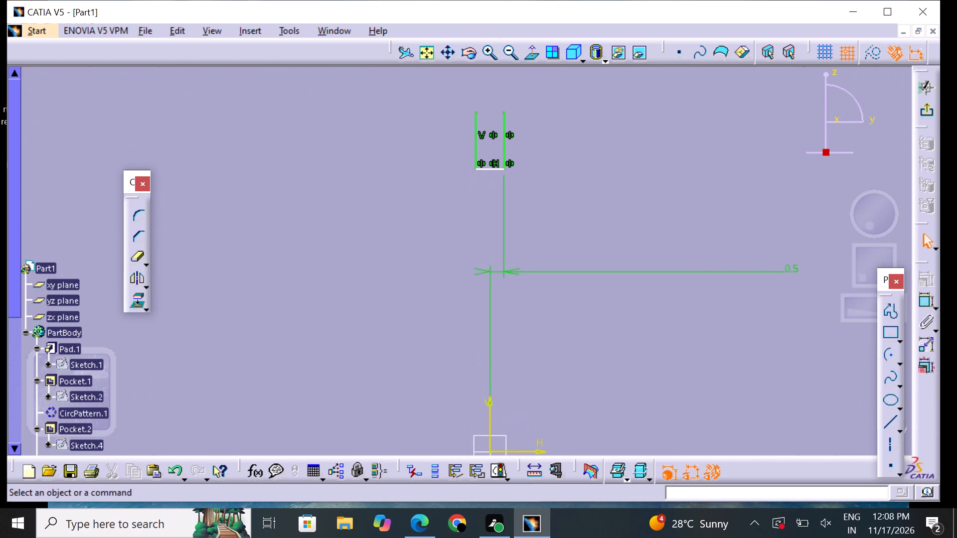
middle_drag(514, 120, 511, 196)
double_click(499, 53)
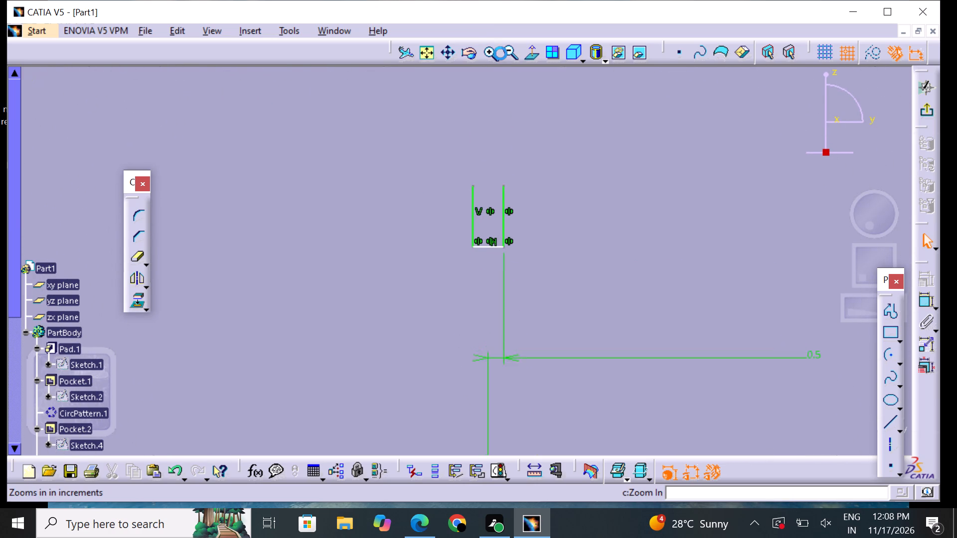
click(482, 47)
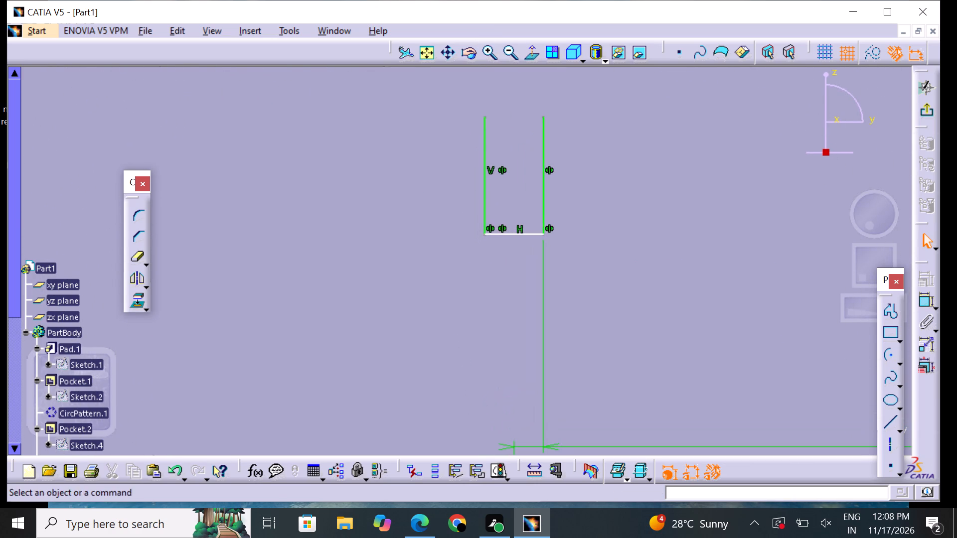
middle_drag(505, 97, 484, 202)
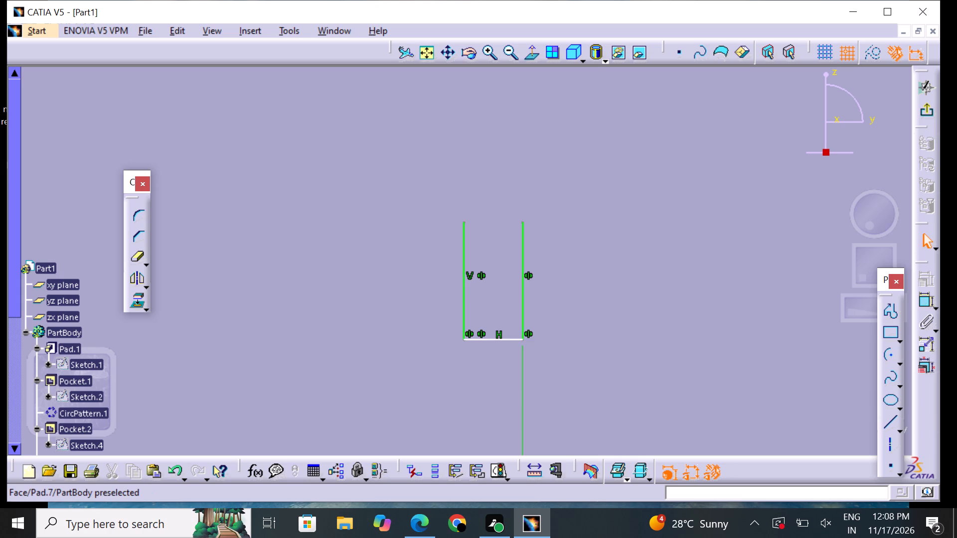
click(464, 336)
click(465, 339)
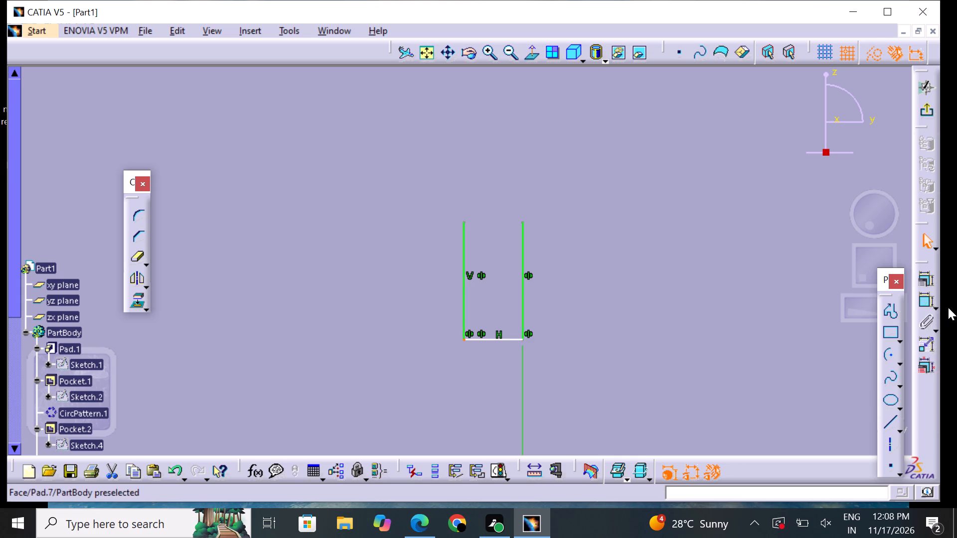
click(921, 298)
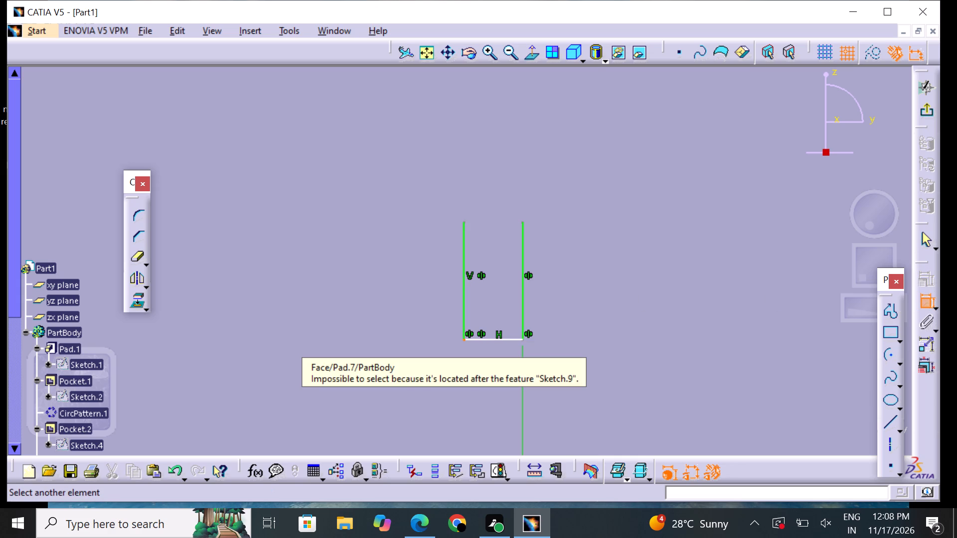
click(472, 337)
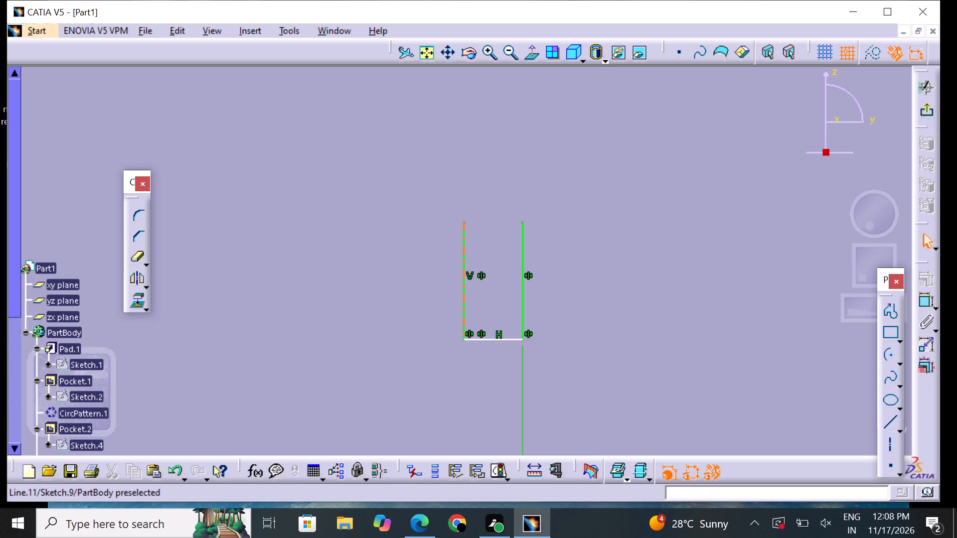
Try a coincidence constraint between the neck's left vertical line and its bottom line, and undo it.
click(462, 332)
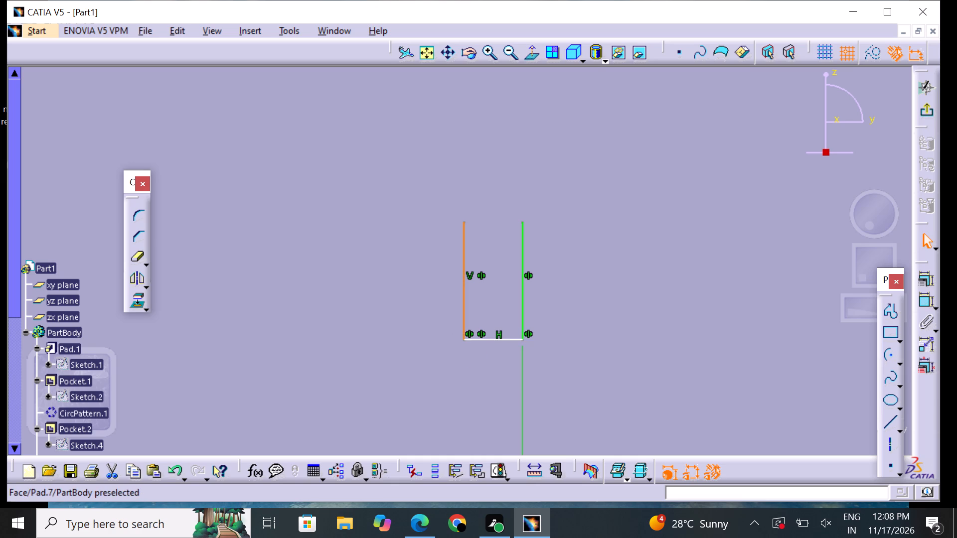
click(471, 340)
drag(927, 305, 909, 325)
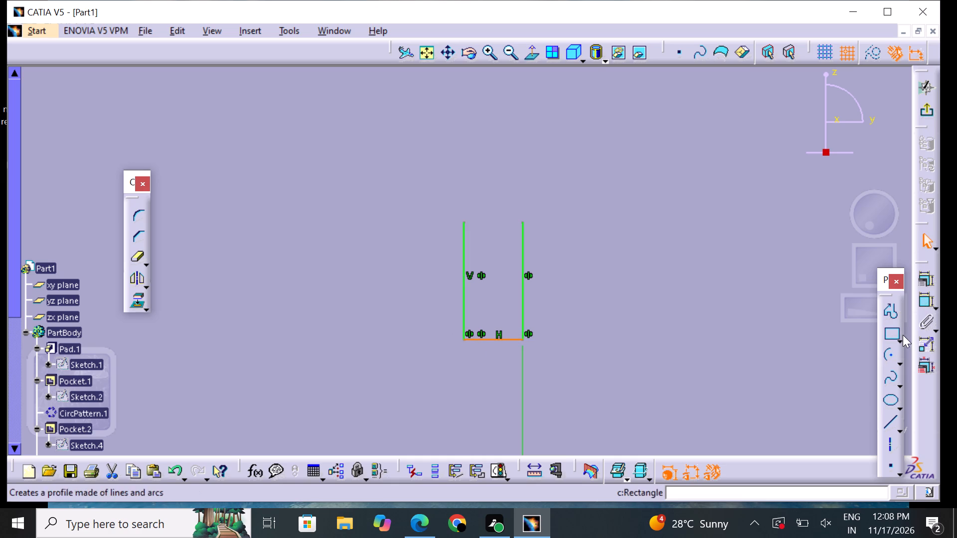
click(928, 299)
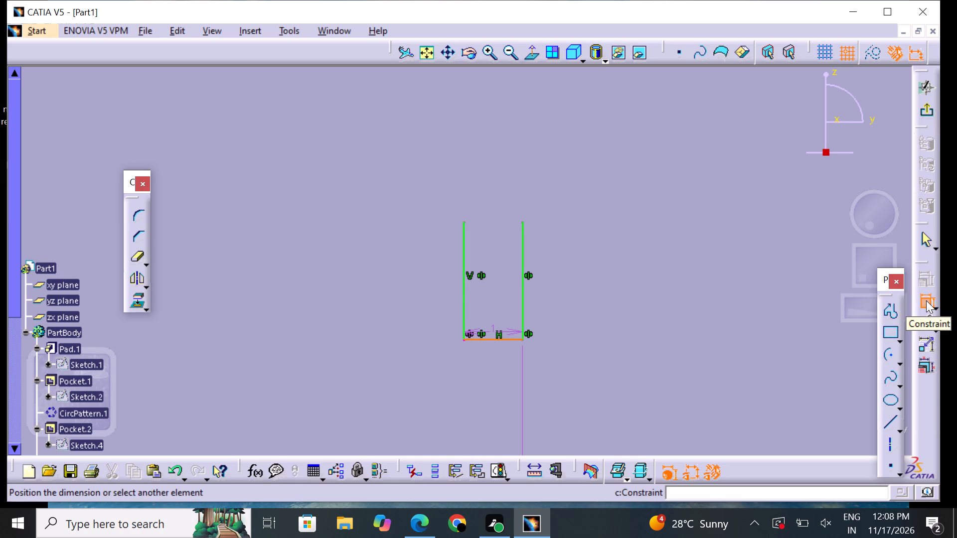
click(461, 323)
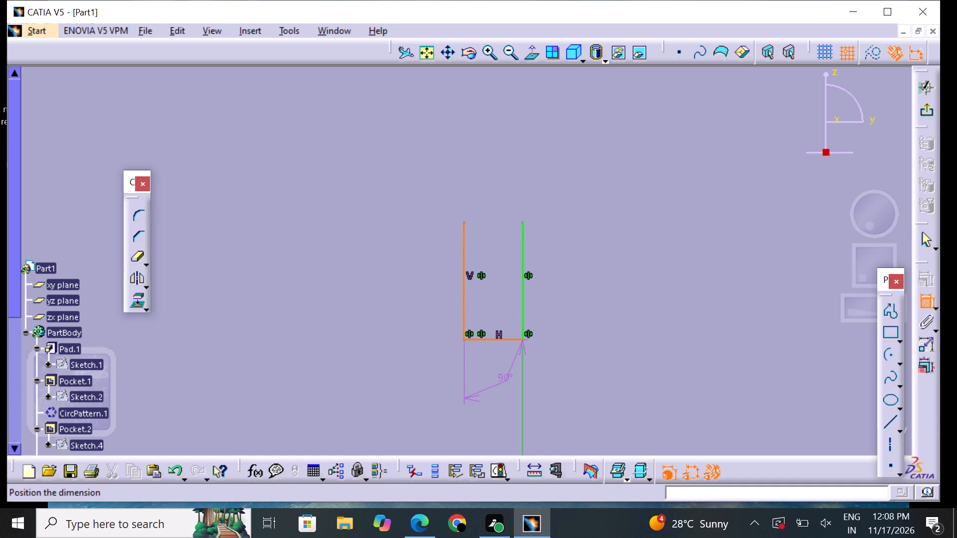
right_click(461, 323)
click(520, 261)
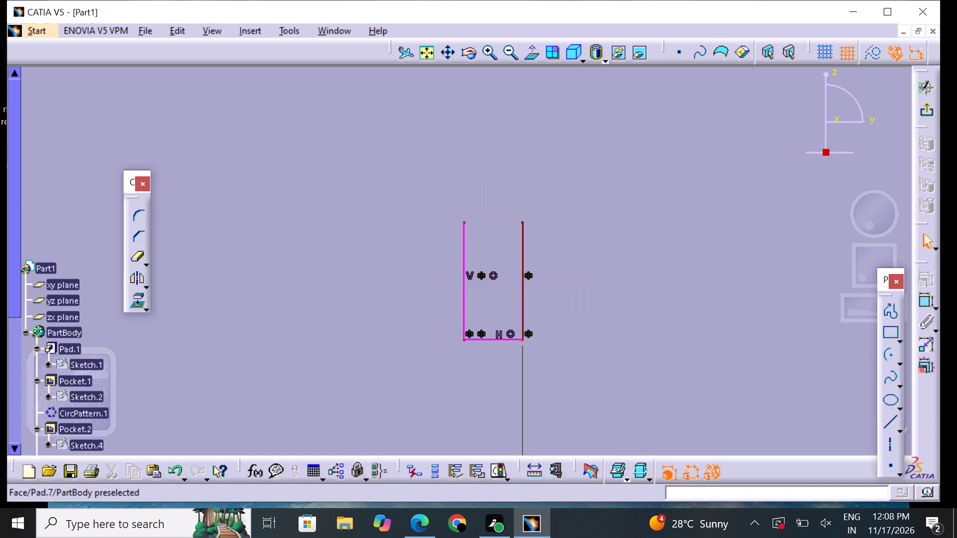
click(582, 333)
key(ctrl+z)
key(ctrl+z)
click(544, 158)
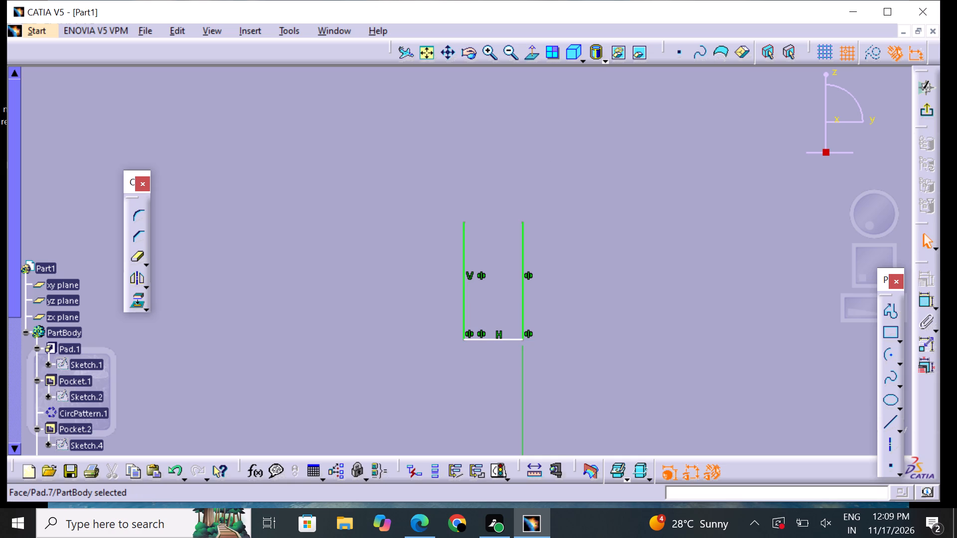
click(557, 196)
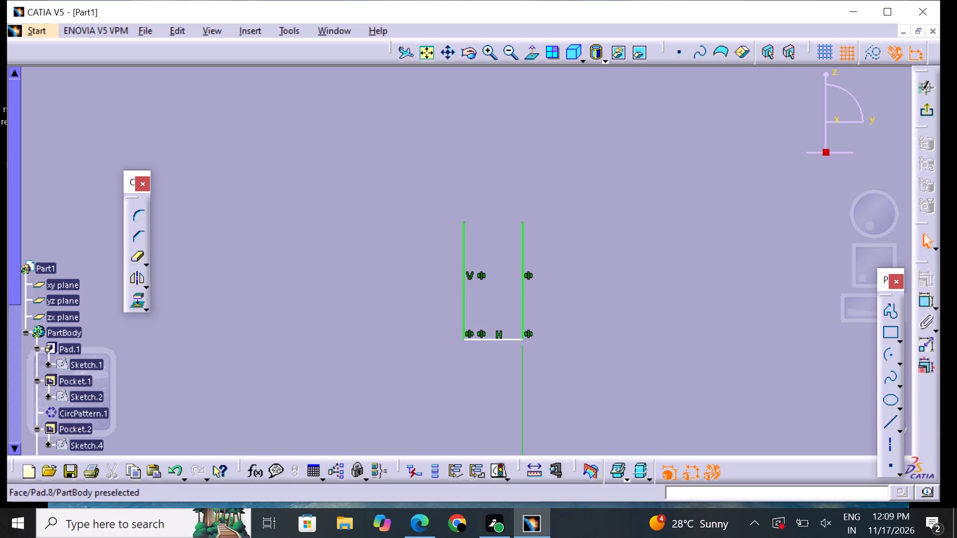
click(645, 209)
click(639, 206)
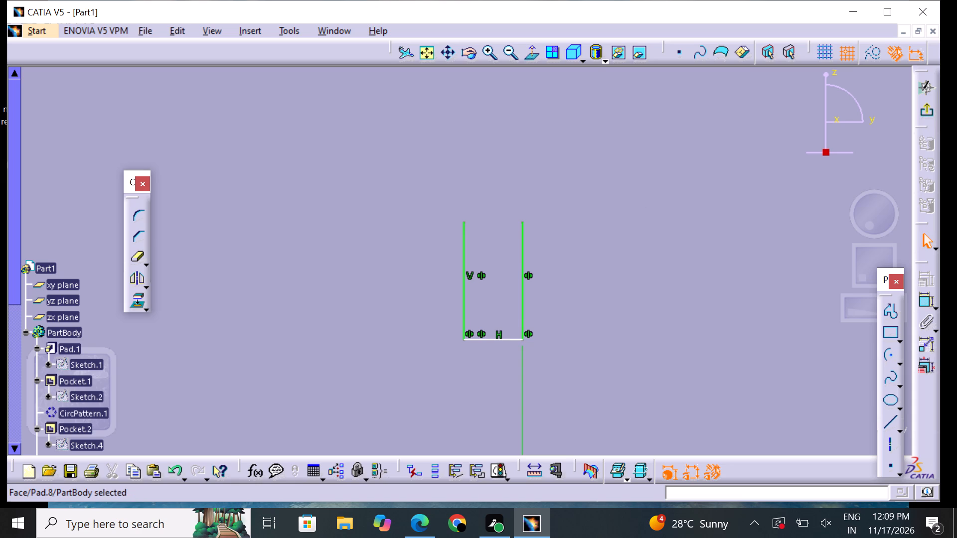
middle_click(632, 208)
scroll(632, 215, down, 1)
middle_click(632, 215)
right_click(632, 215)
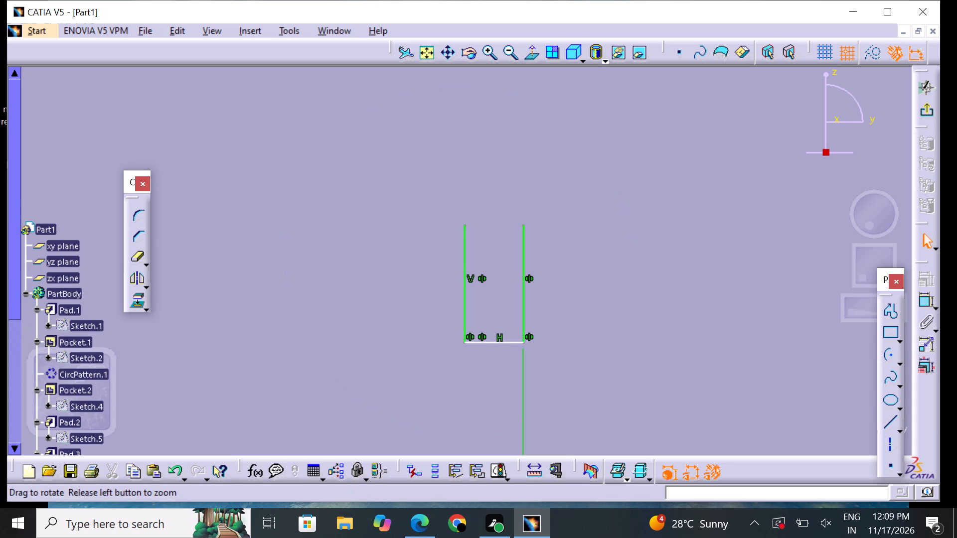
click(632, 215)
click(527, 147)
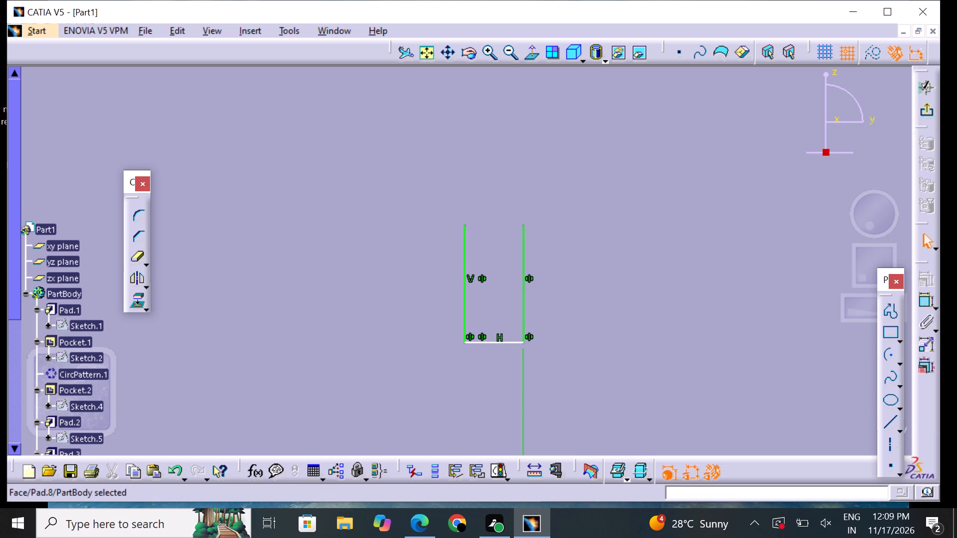
Draw a slanted line from the top of the neck's right vertical line at H 0.5 mm, V 12 mm to the top arc's right end.
click(499, 55)
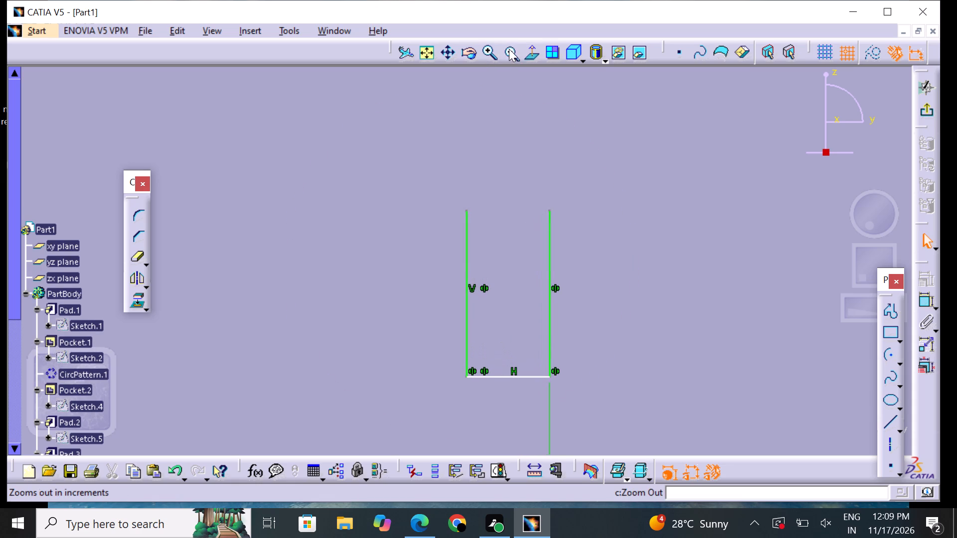
triple_click(516, 47)
double_click(512, 51)
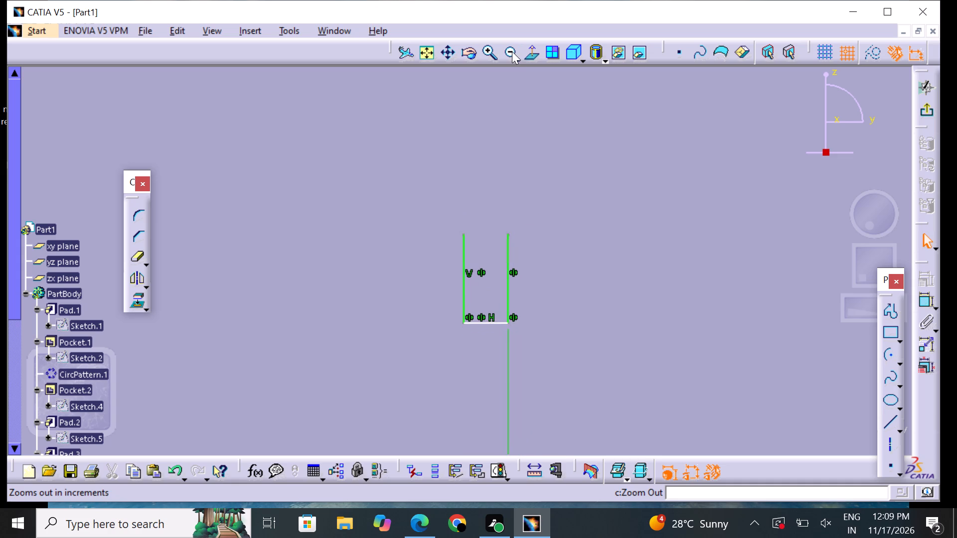
click(512, 50)
click(511, 54)
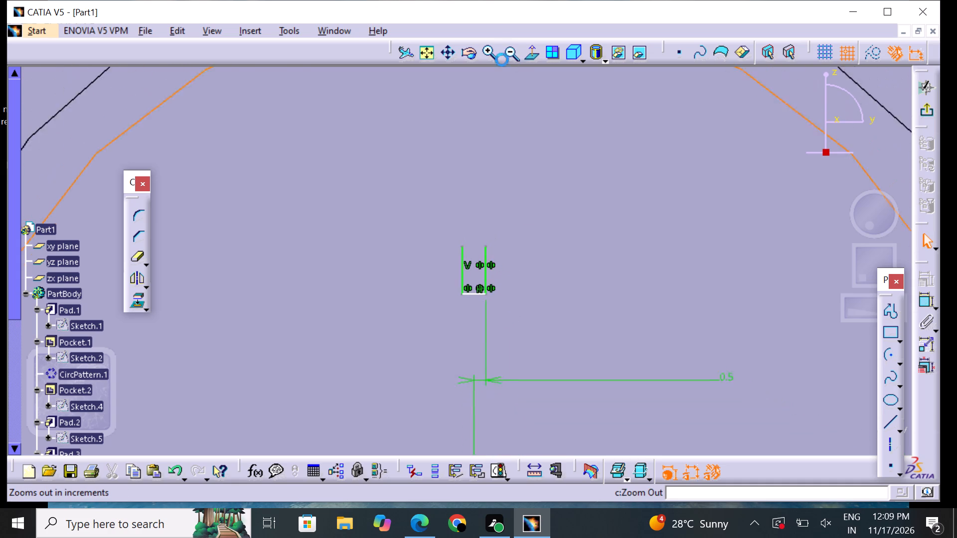
middle_drag(517, 150, 497, 179)
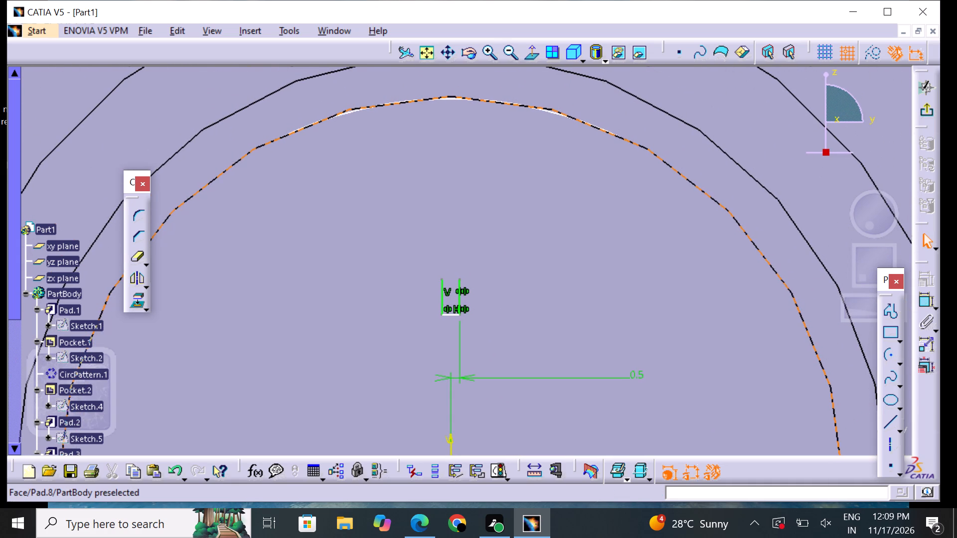
click(525, 160)
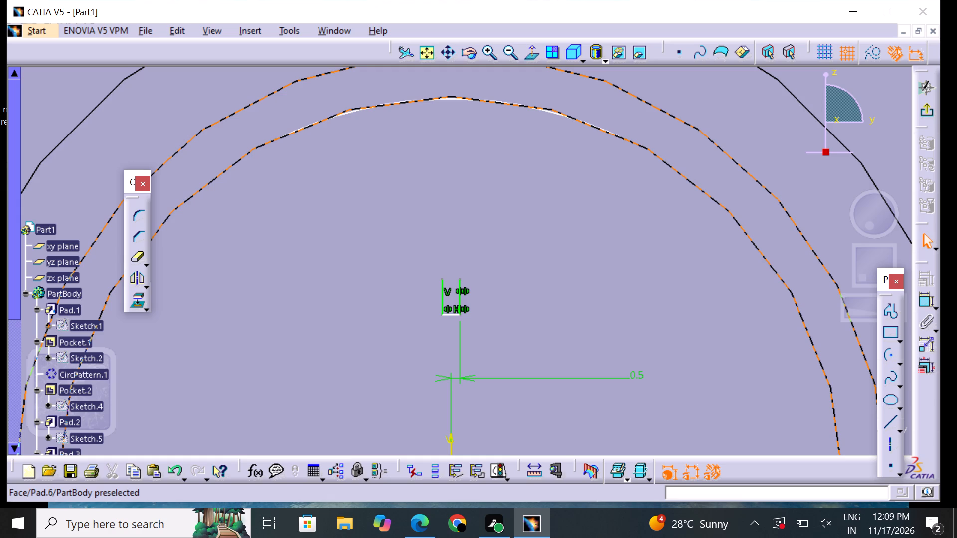
click(895, 430)
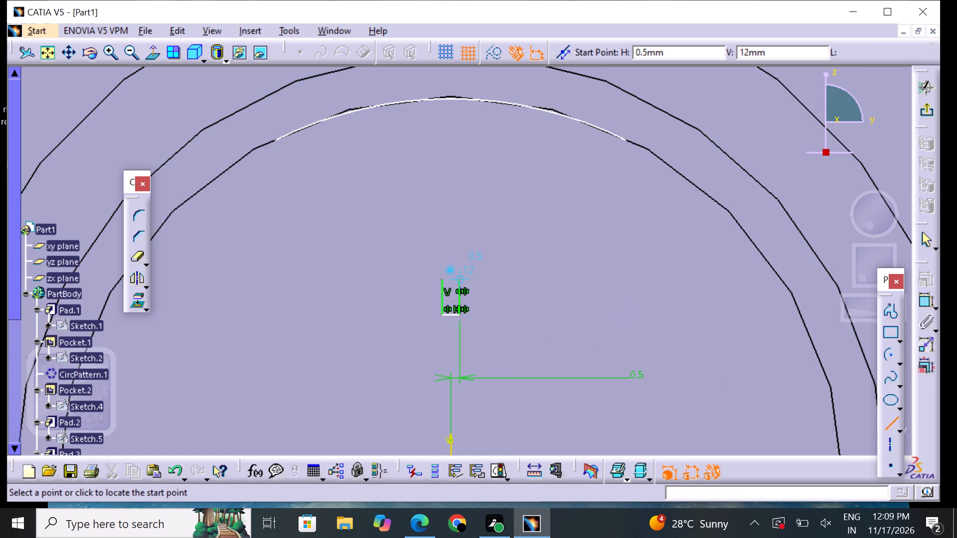
click(459, 280)
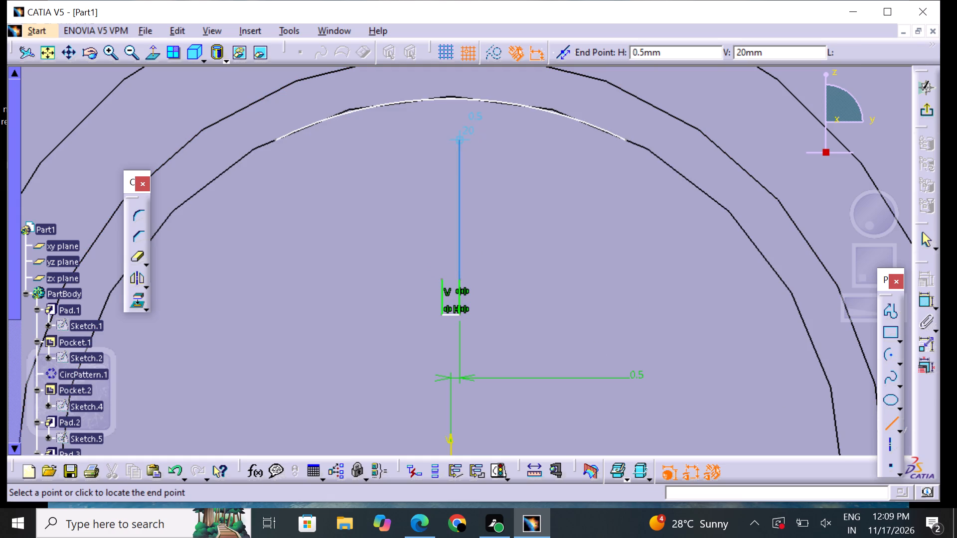
click(547, 106)
click(582, 281)
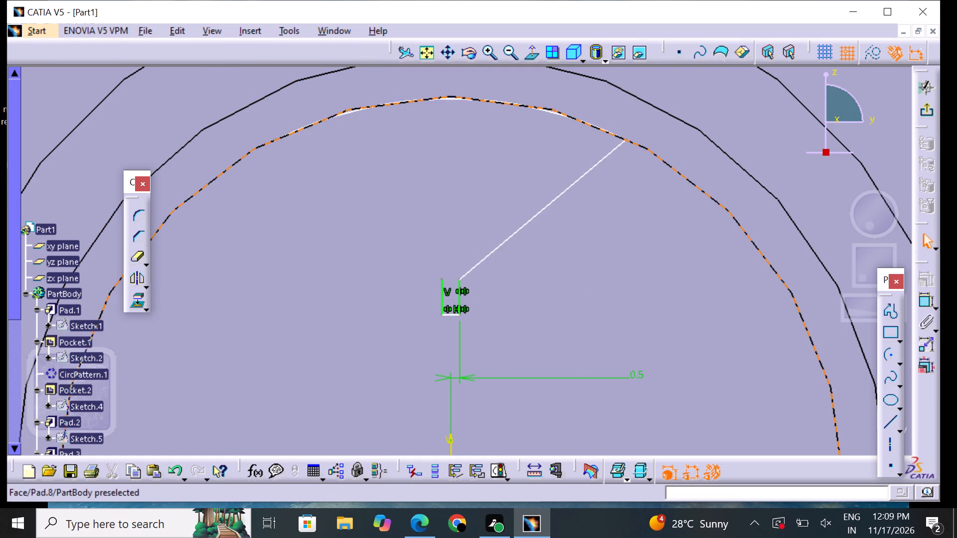
Draw the matching slanted line from the top of the neck's left vertical line to the top arc's left end.
click(889, 417)
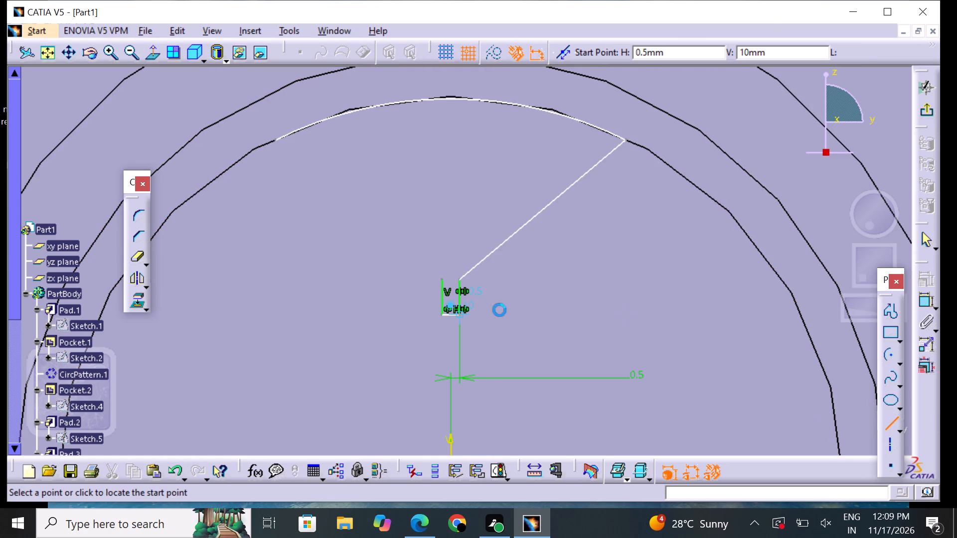
click(442, 280)
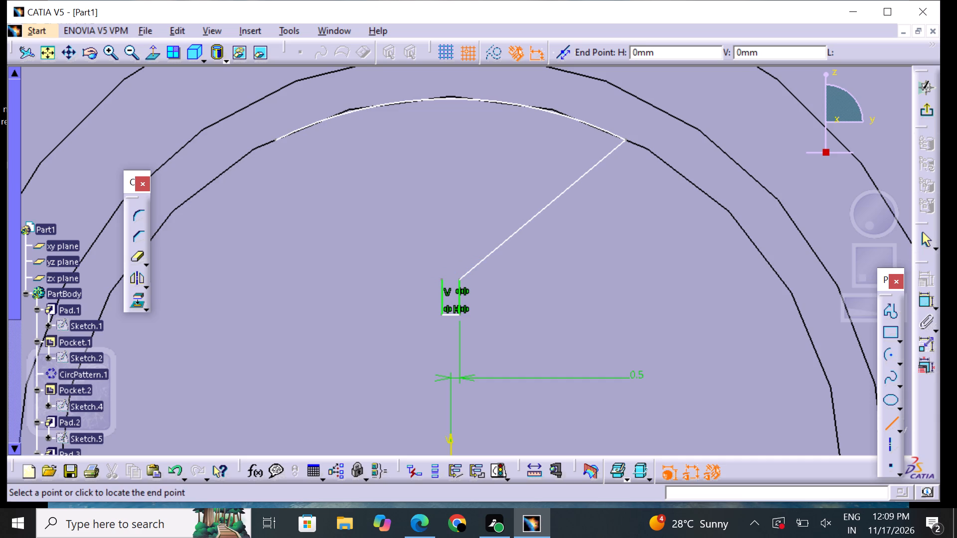
click(443, 279)
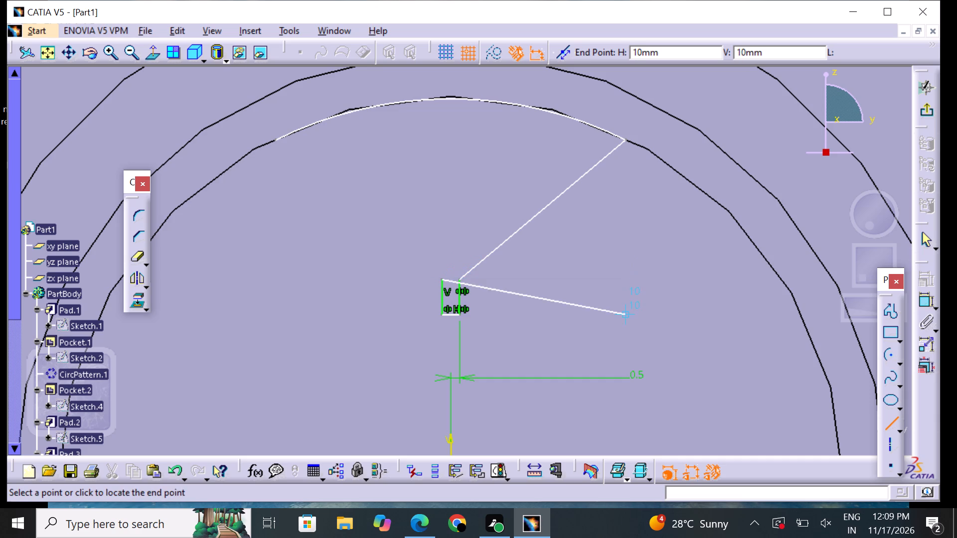
click(286, 167)
click(402, 182)
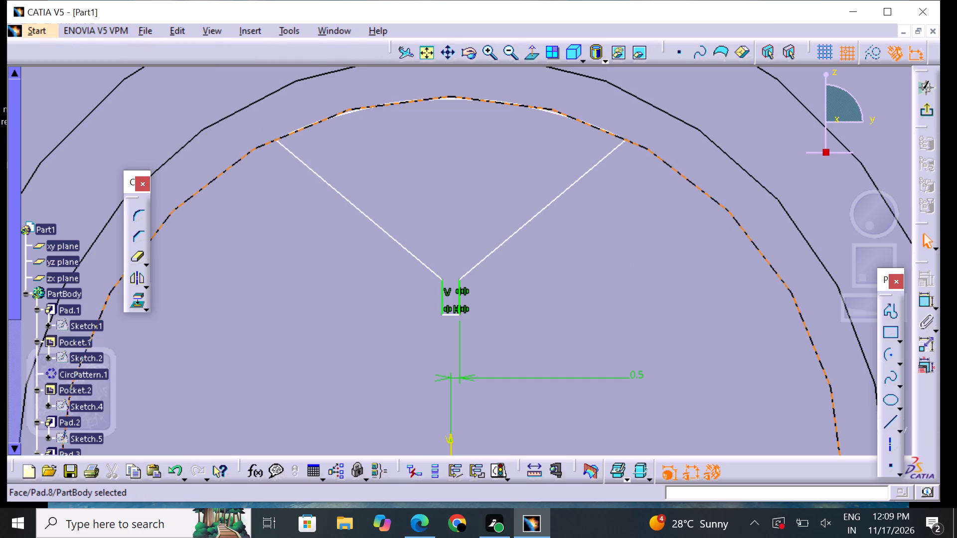
Exit the funnel sketch and return to part modelling.
click(914, 120)
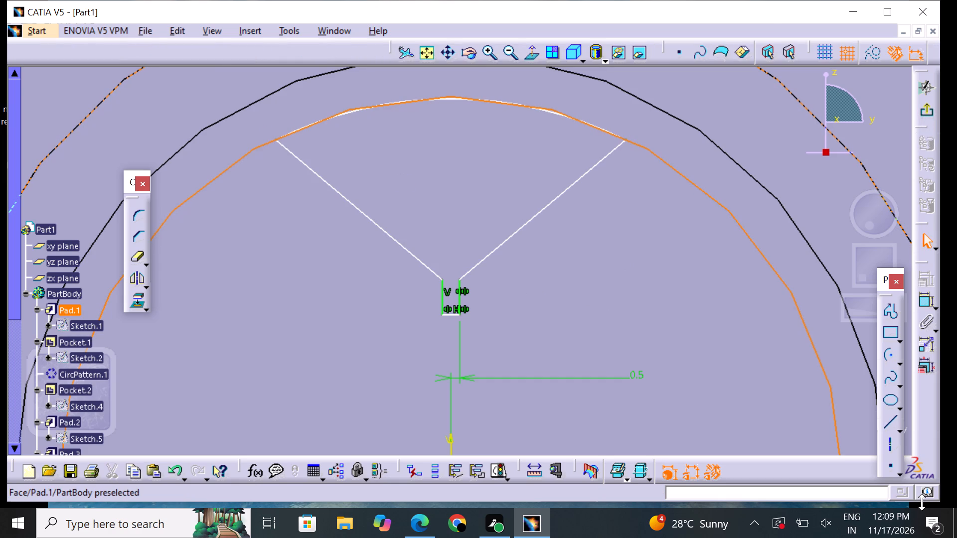
click(934, 119)
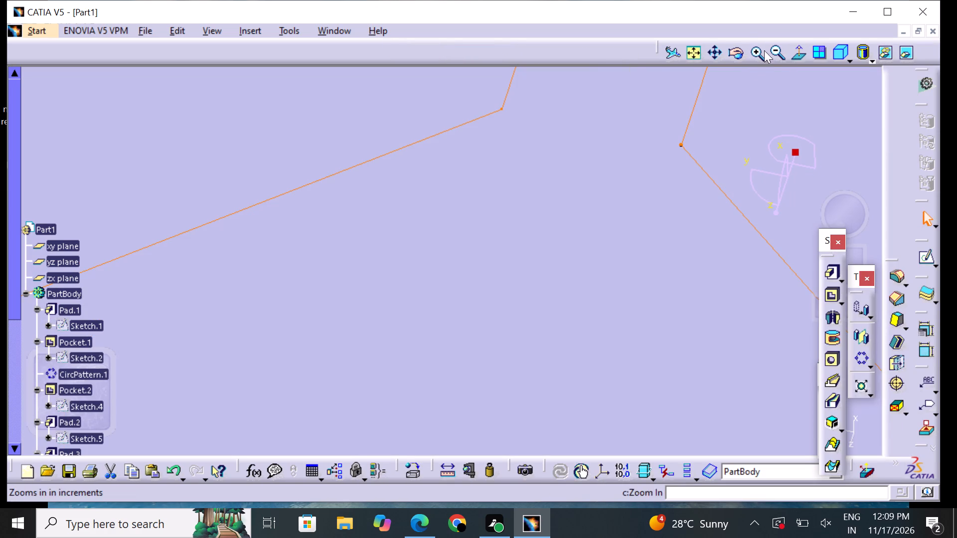
Examine the funnel sketch on the boss's top face up close, checking the neck corners and where the slanted lines meet the arc.
click(775, 47)
click(775, 47)
click(775, 47)
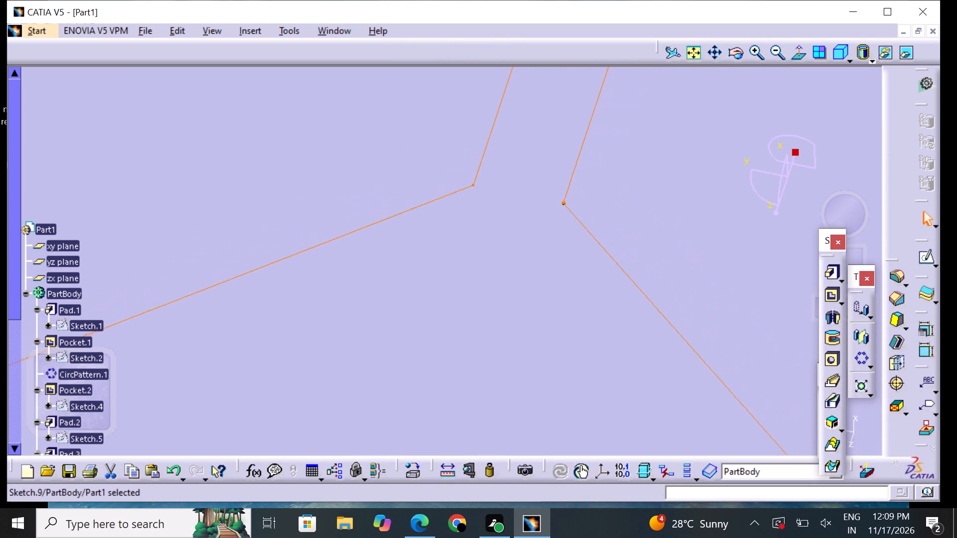
click(698, 174)
middle_drag(604, 239, 669, 6)
middle_click(672, 178)
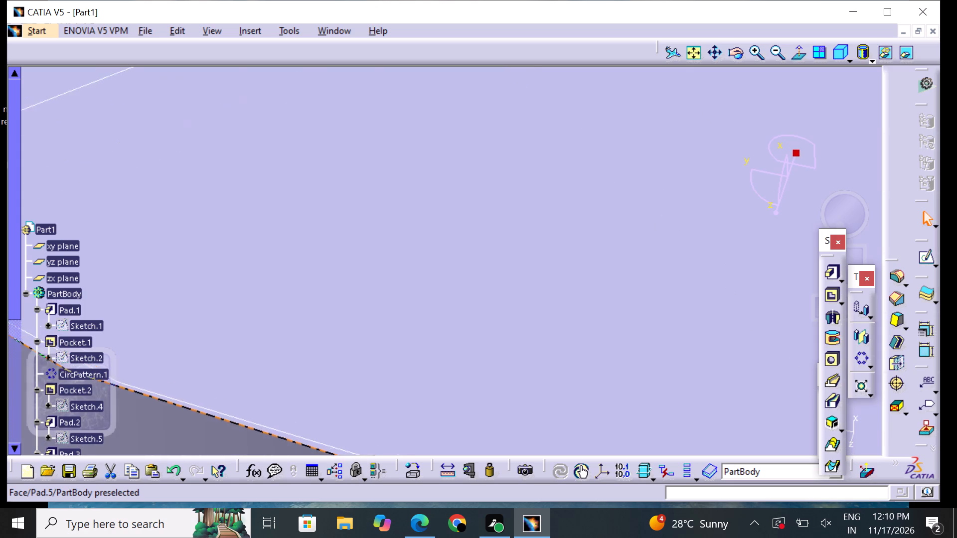
click(776, 61)
click(775, 58)
click(775, 53)
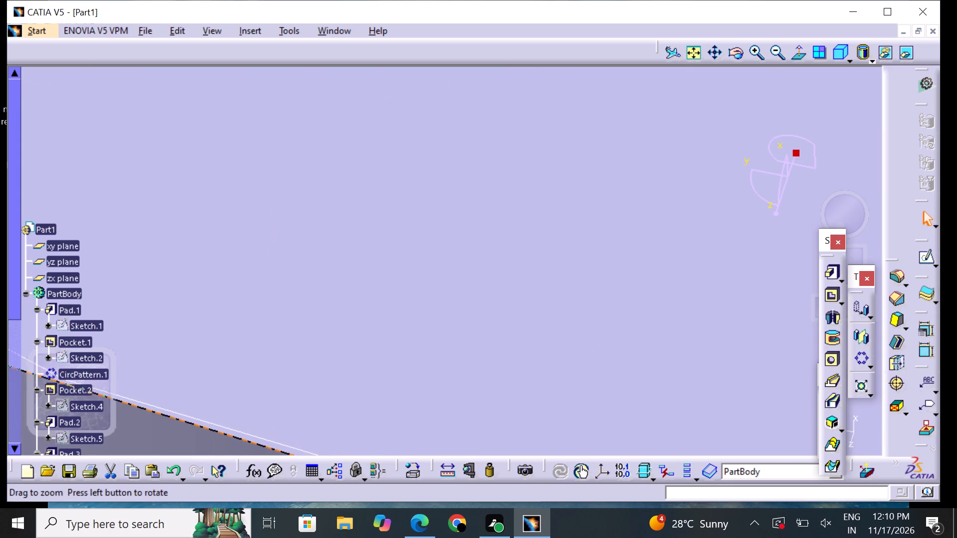
click(680, 169)
click(682, 154)
right_click(681, 156)
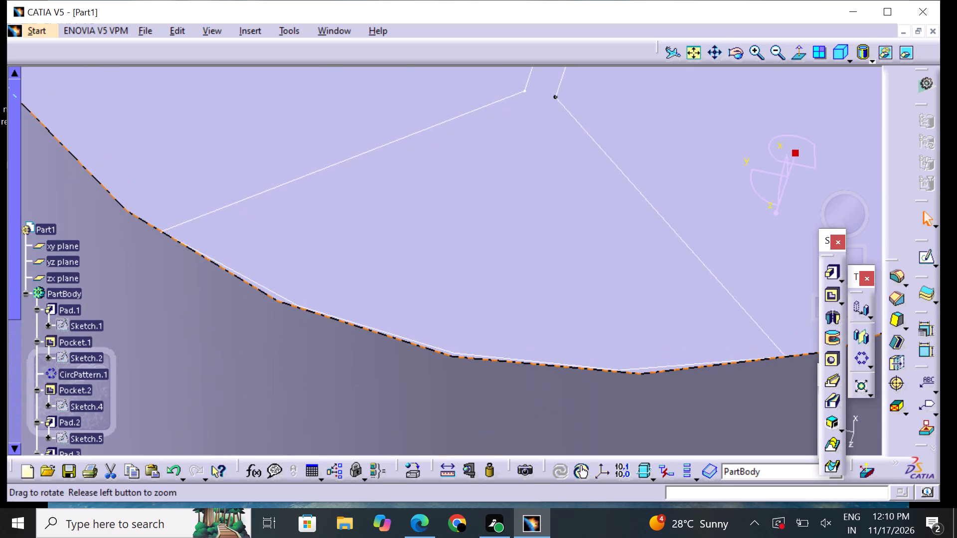
middle_click(646, 165)
scroll(631, 168, down, 1)
scroll(631, 168, up, 1)
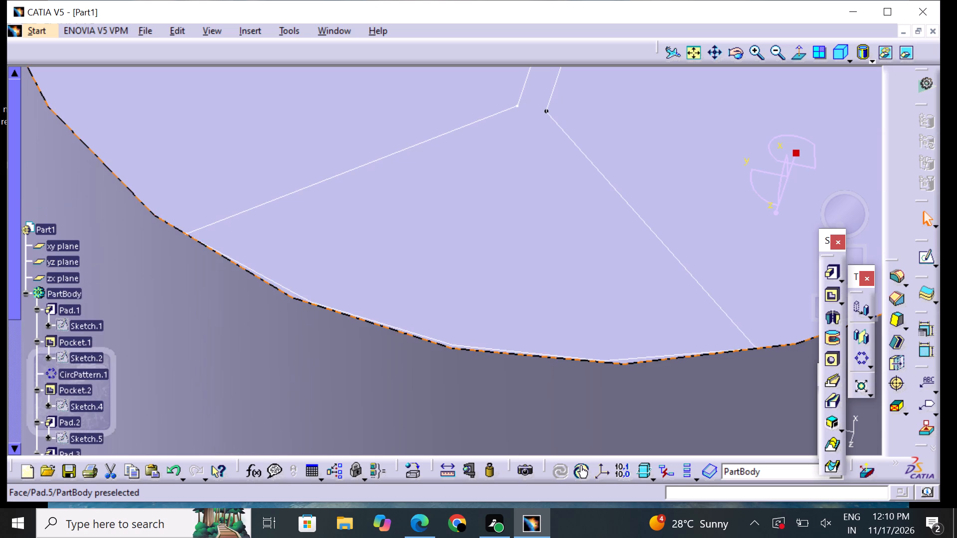
scroll(623, 156, down, 4)
click(612, 141)
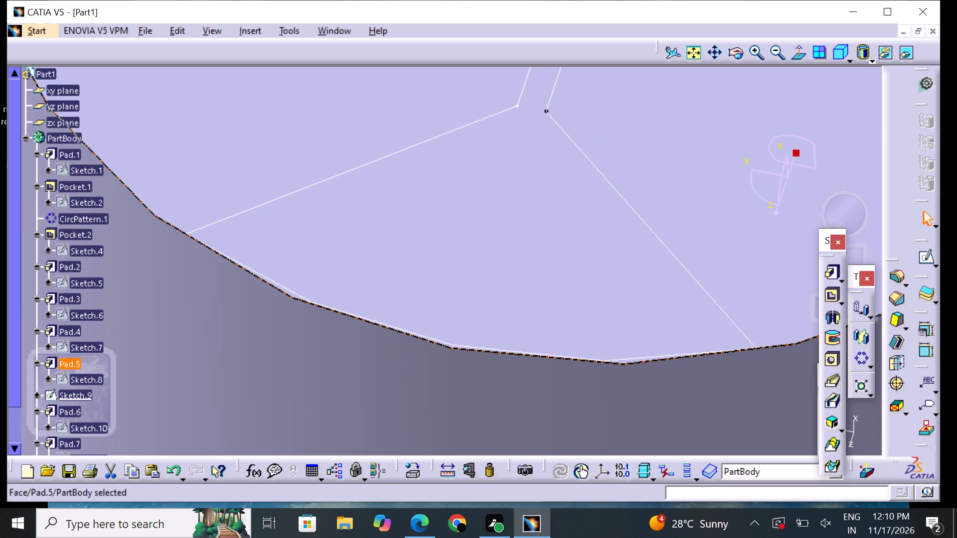
middle_click(642, 133)
middle_drag(601, 148, 645, 97)
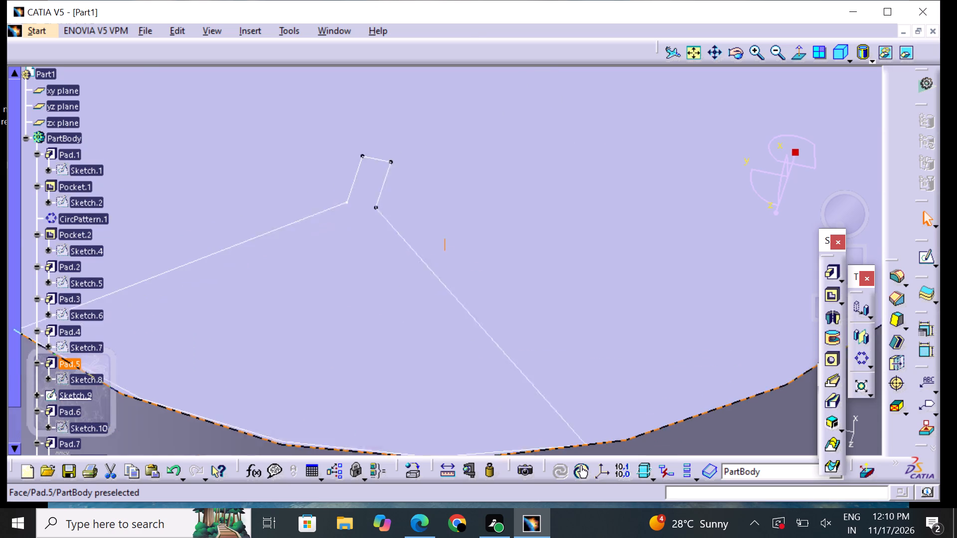
middle_drag(645, 97, 682, 60)
click(602, 145)
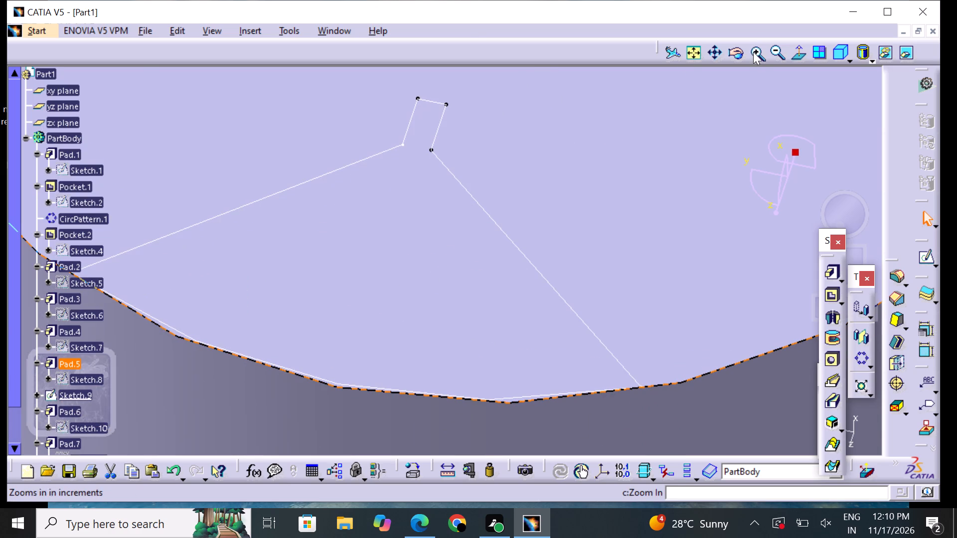
click(753, 52)
drag(601, 139, 714, 276)
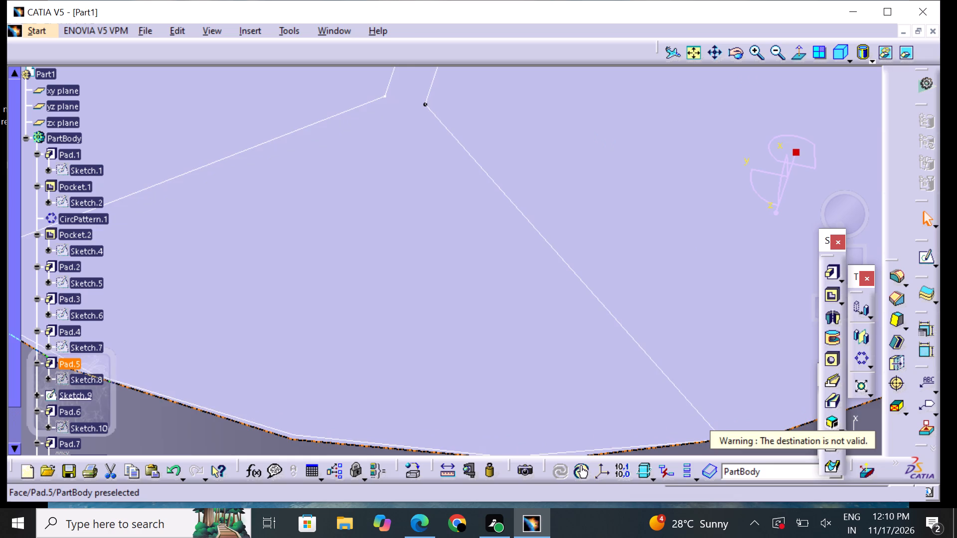
middle_drag(517, 68, 578, 157)
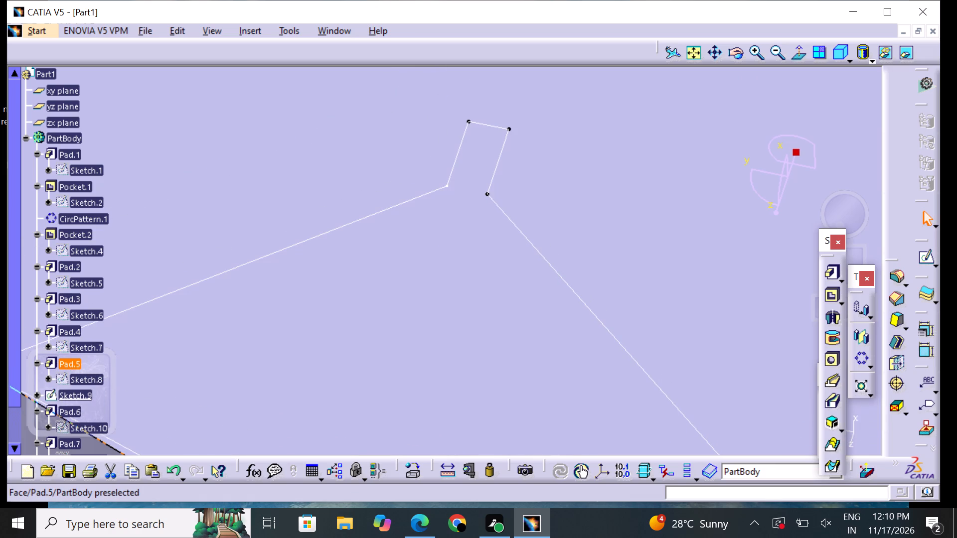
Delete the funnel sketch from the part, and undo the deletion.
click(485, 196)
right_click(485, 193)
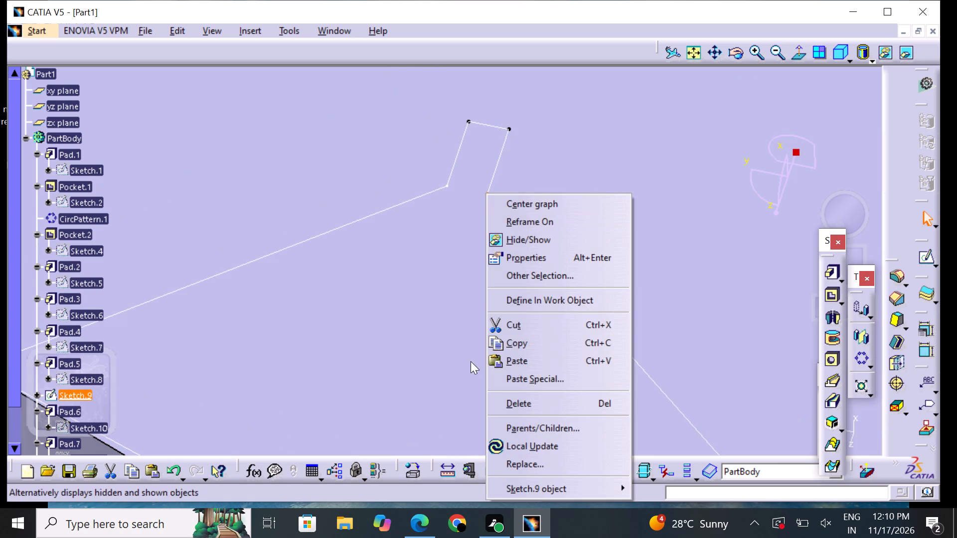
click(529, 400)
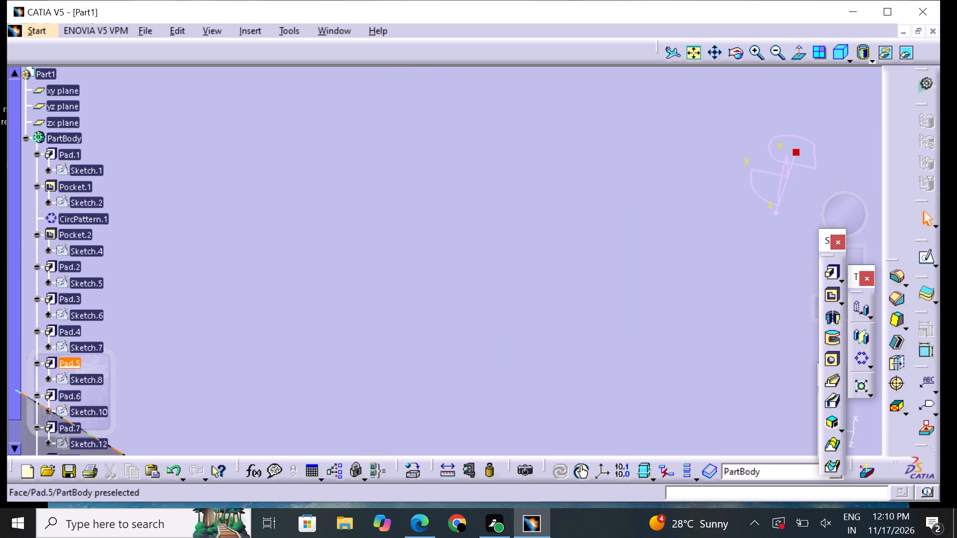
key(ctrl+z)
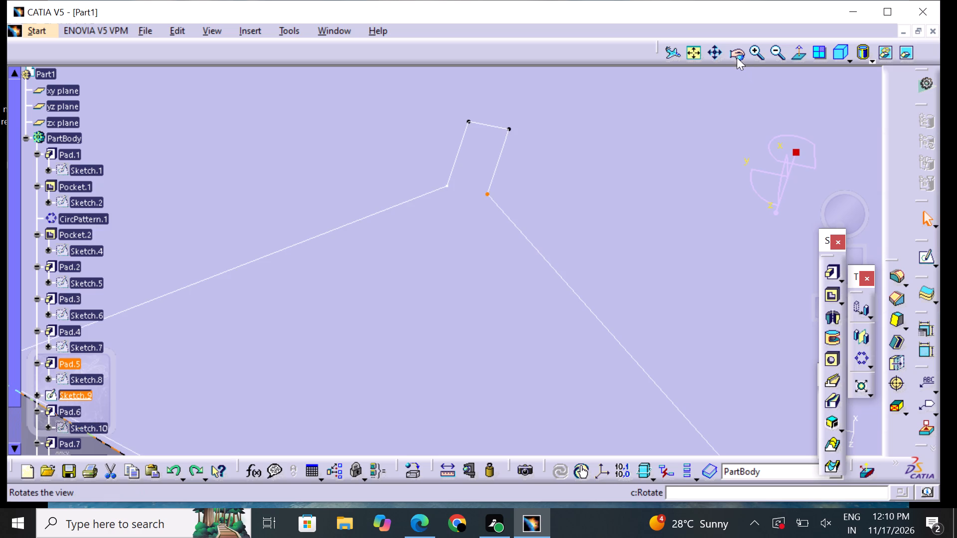
Fit the whole gear in view and inspect the boss's top face with the funnel sketch on it.
click(710, 53)
click(701, 54)
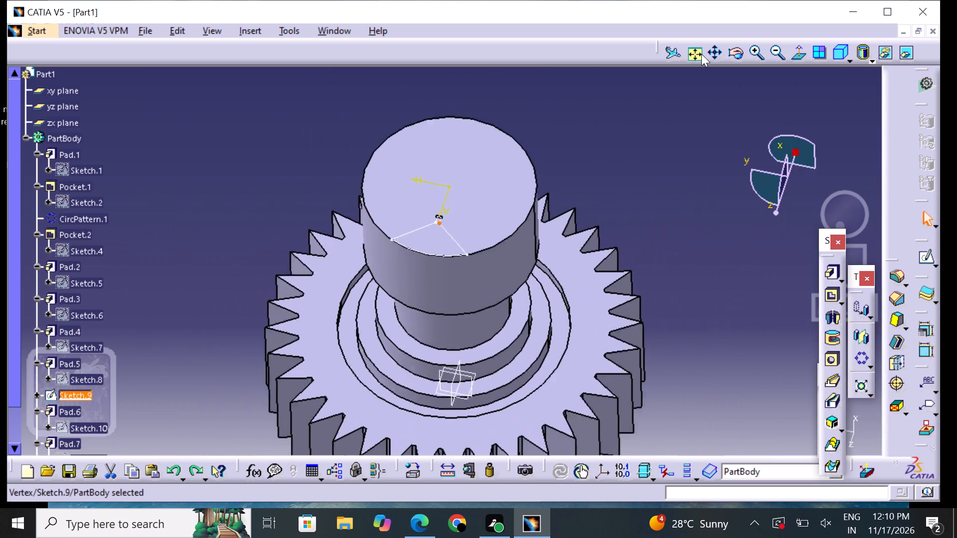
click(775, 51)
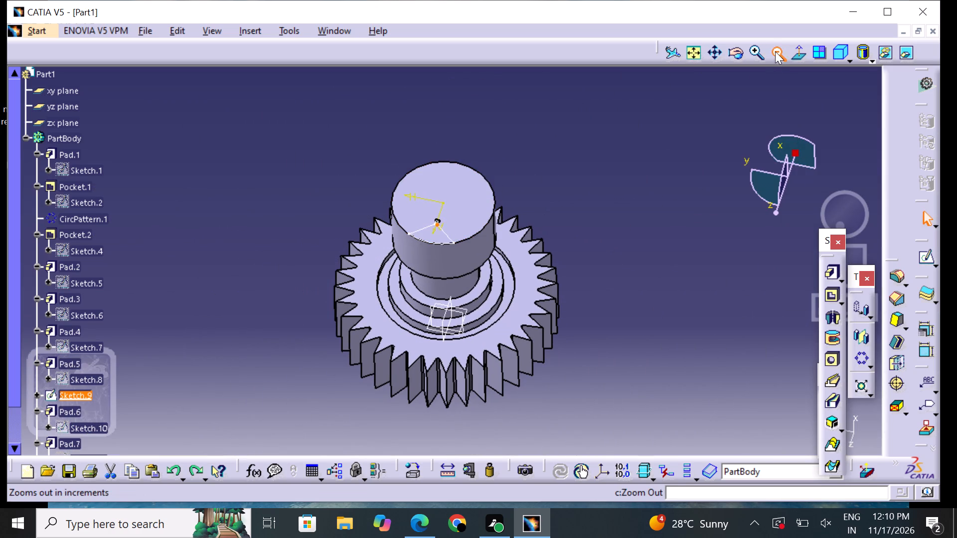
double_click(755, 45)
triple_click(756, 48)
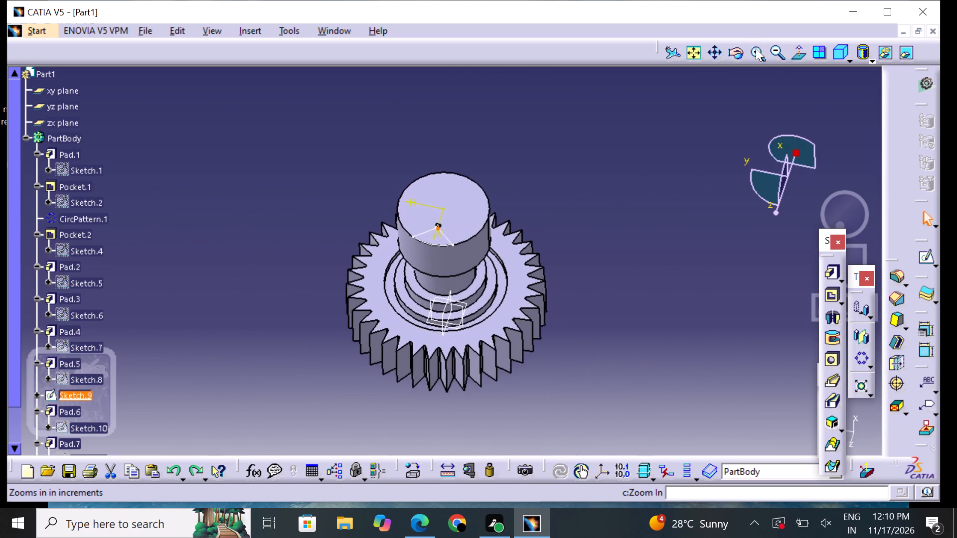
click(479, 194)
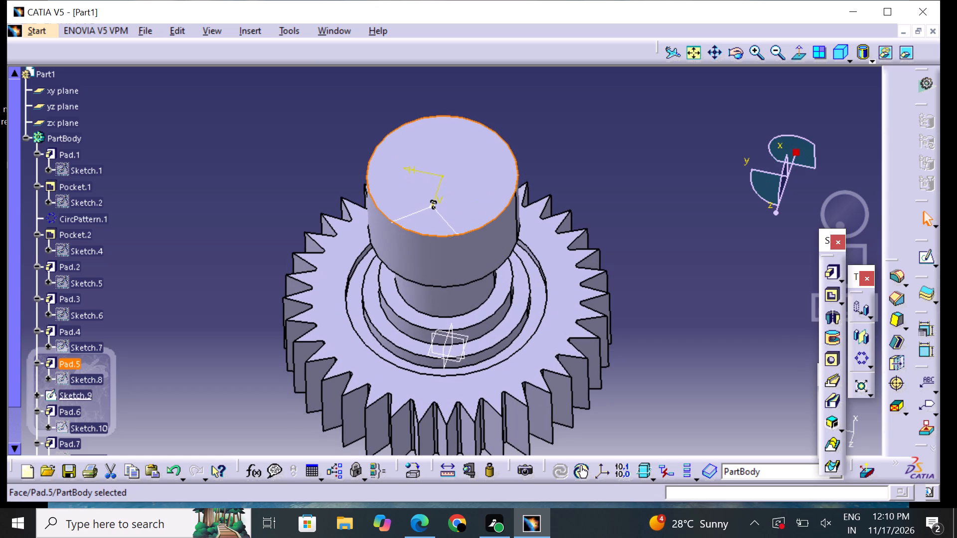
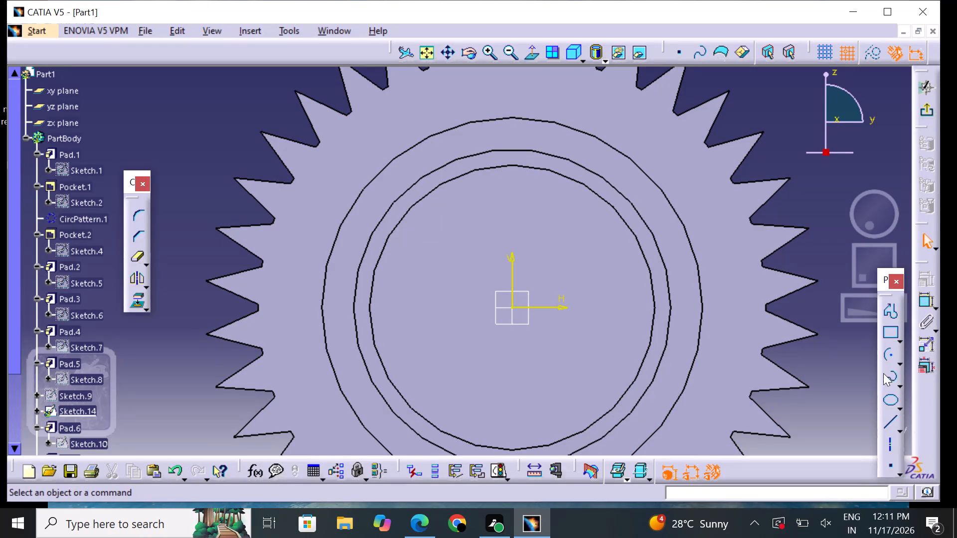
Sketch two concentric circles at the origin on the boss's top face, one about 14.1 mm in radius and one along the boss's edge.
click(896, 364)
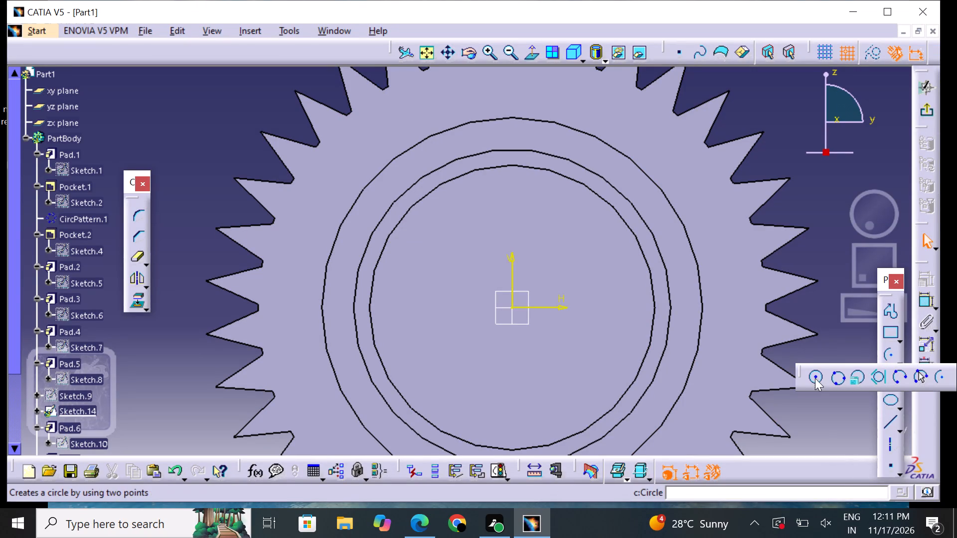
click(815, 378)
drag(515, 310, 514, 305)
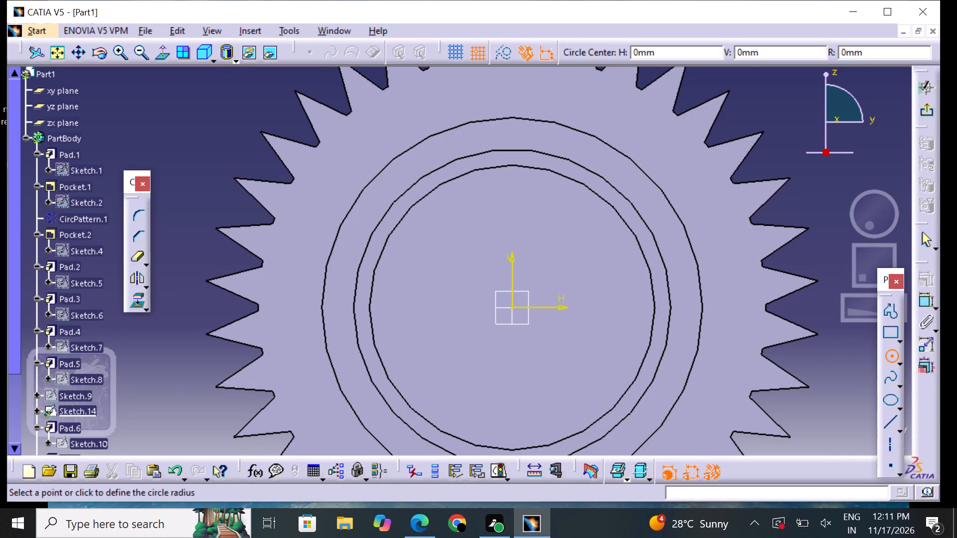
click(574, 272)
click(623, 287)
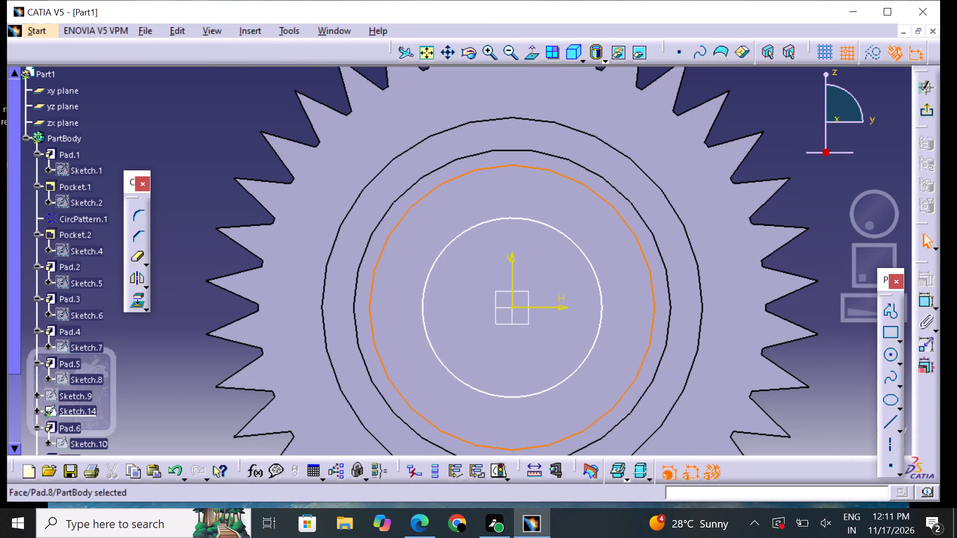
click(887, 359)
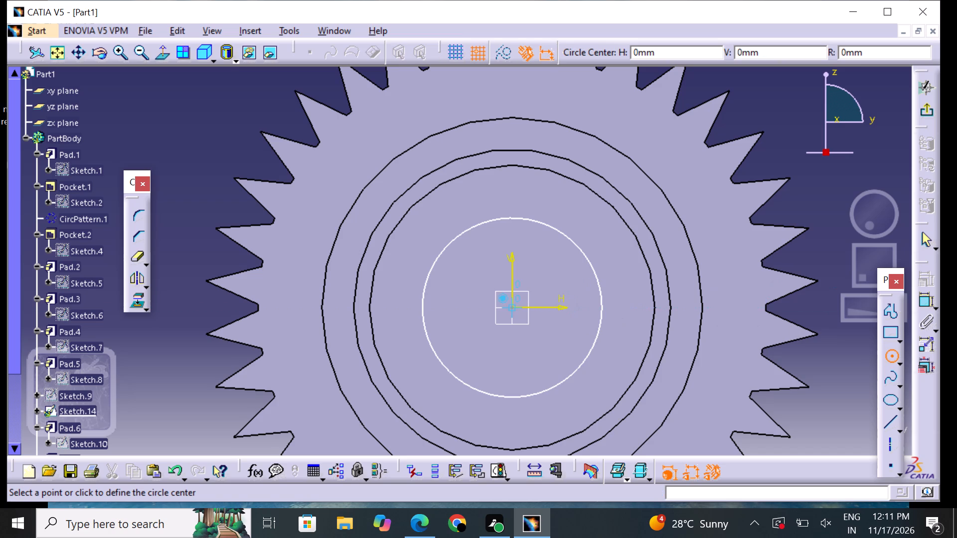
click(512, 306)
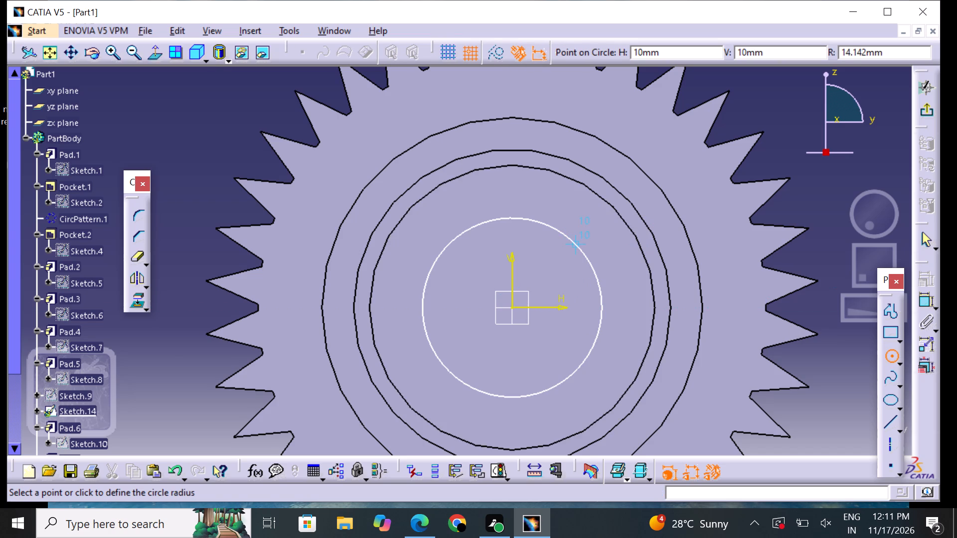
click(621, 256)
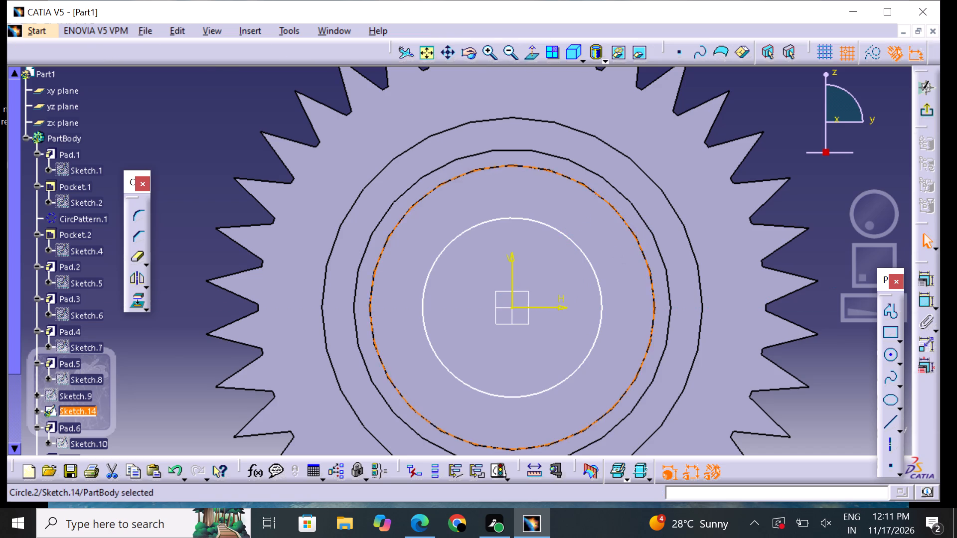
click(808, 193)
click(931, 102)
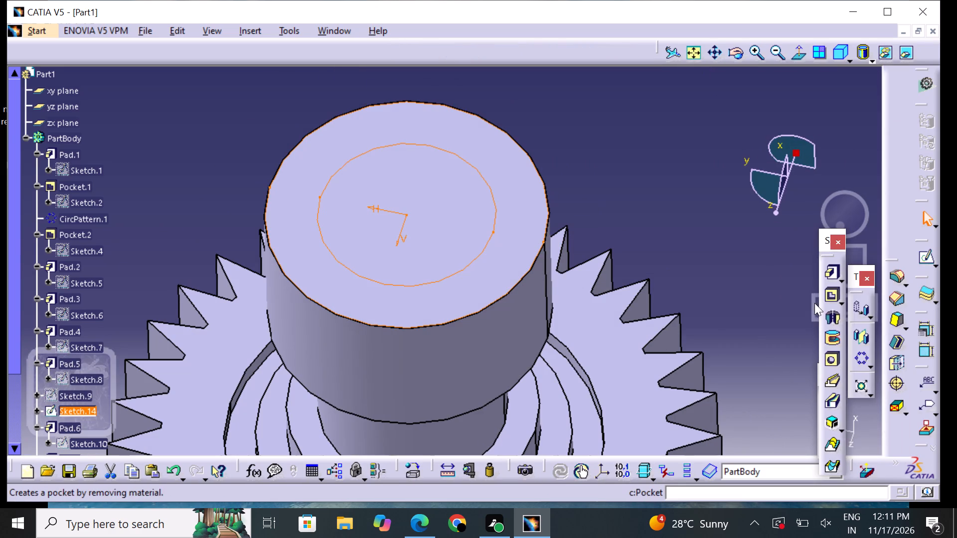
Cut the ring between the two circles as a pocket 3 mm deep into the boss's top face.
click(833, 300)
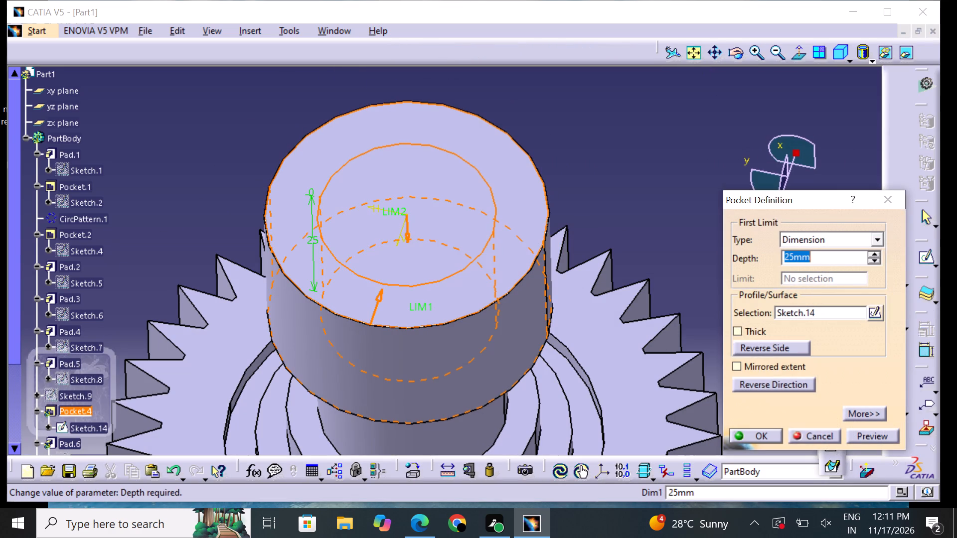
key(BackSpace)
key(3)
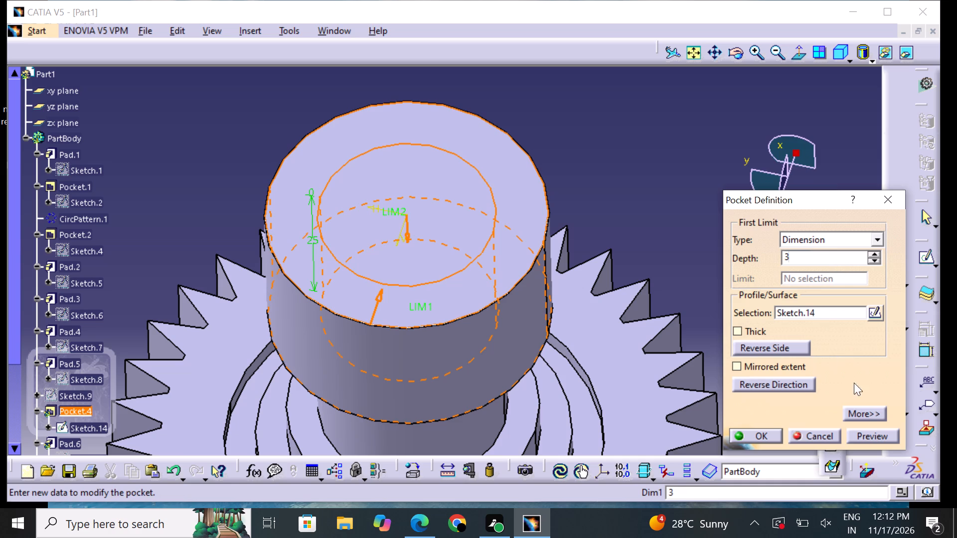
click(884, 440)
click(774, 433)
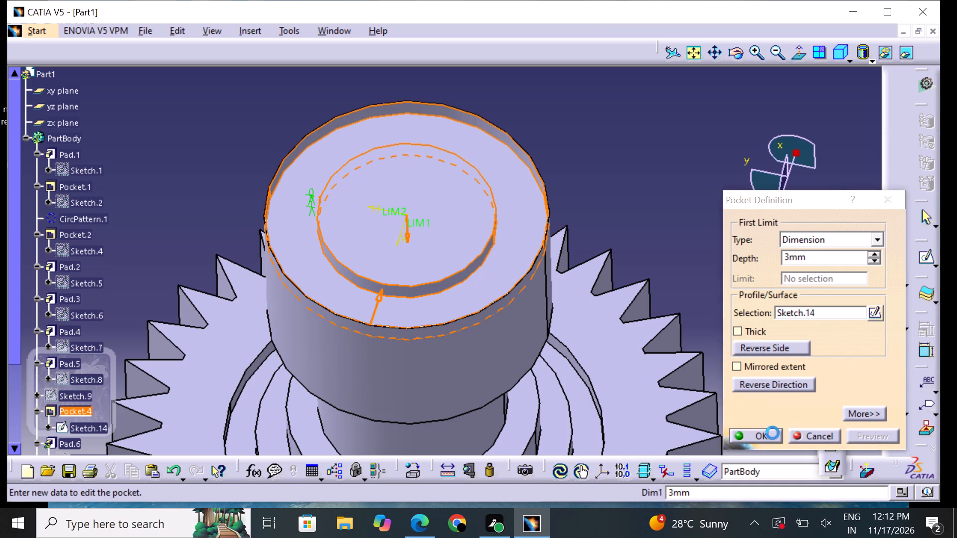
click(706, 394)
click(850, 274)
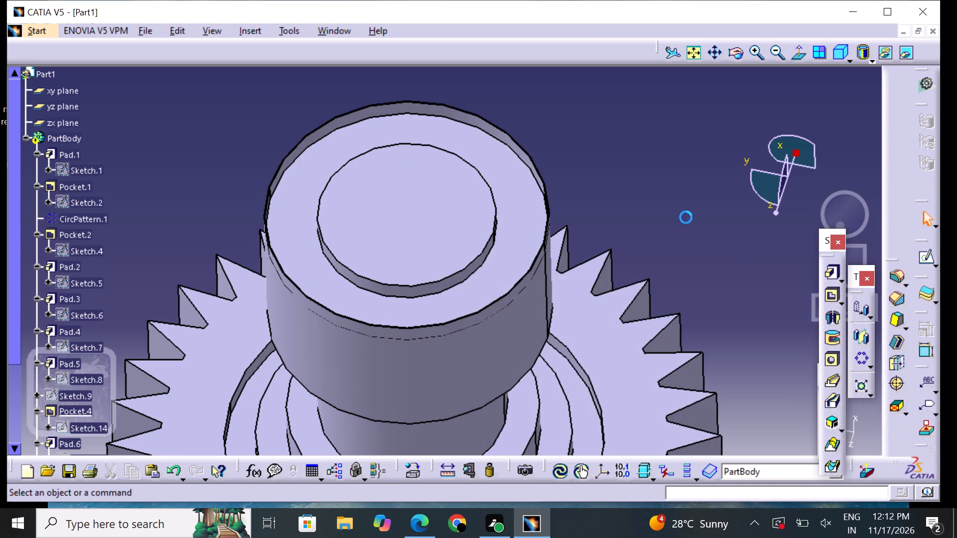
click(683, 208)
Examine the recessed ring and the raised centre at the end of the boss from several angles.
middle_drag(328, 85, 540, 213)
right_drag(328, 85, 540, 213)
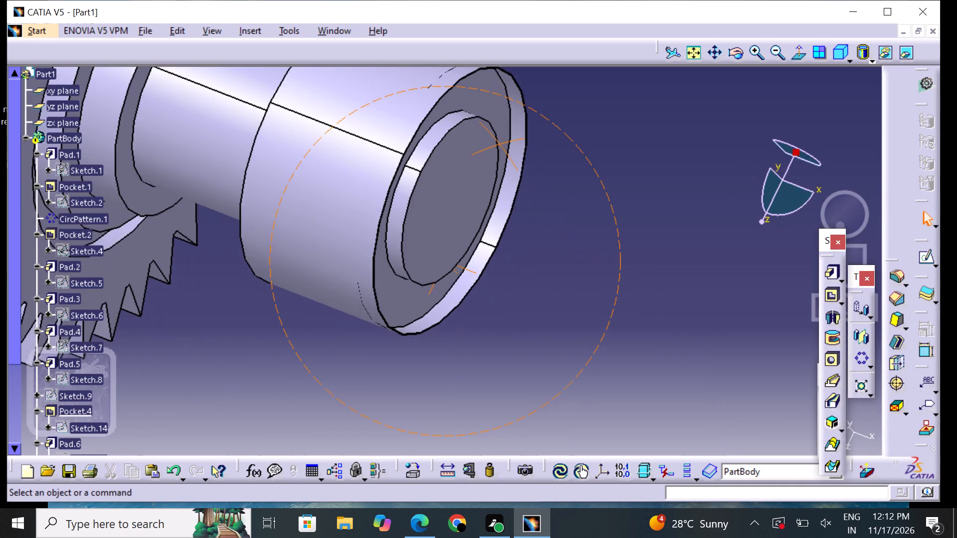
middle_drag(540, 213, 322, 206)
right_drag(540, 213, 306, 184)
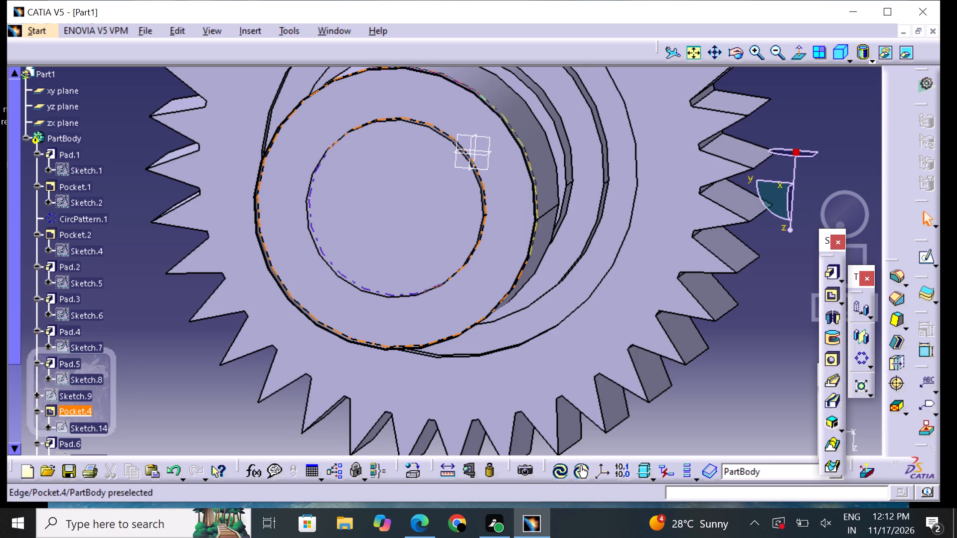
middle_drag(223, 266, 548, 227)
right_drag(223, 265, 548, 227)
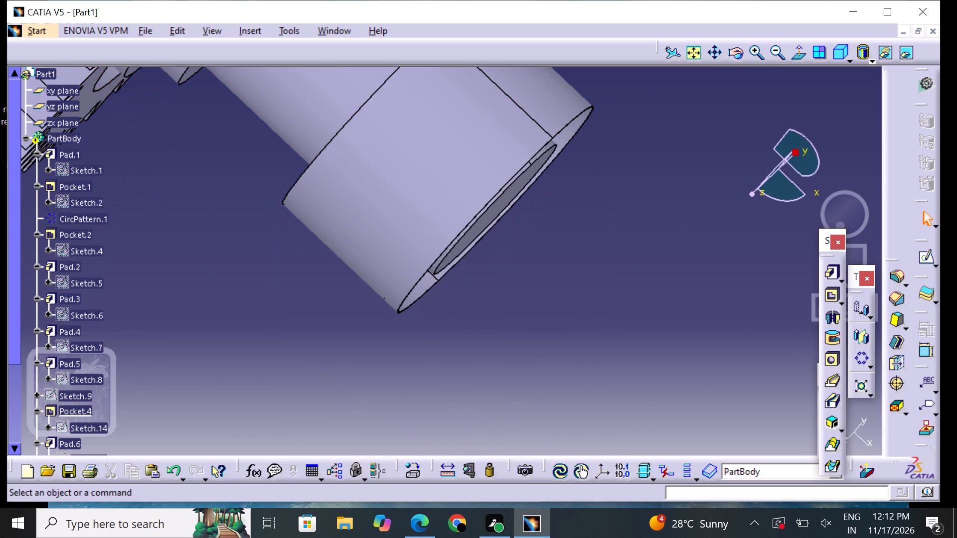
middle_drag(551, 227, 728, 364)
middle_drag(507, 208, 385, 138)
middle_drag(645, 294, 385, 171)
right_drag(642, 293, 385, 171)
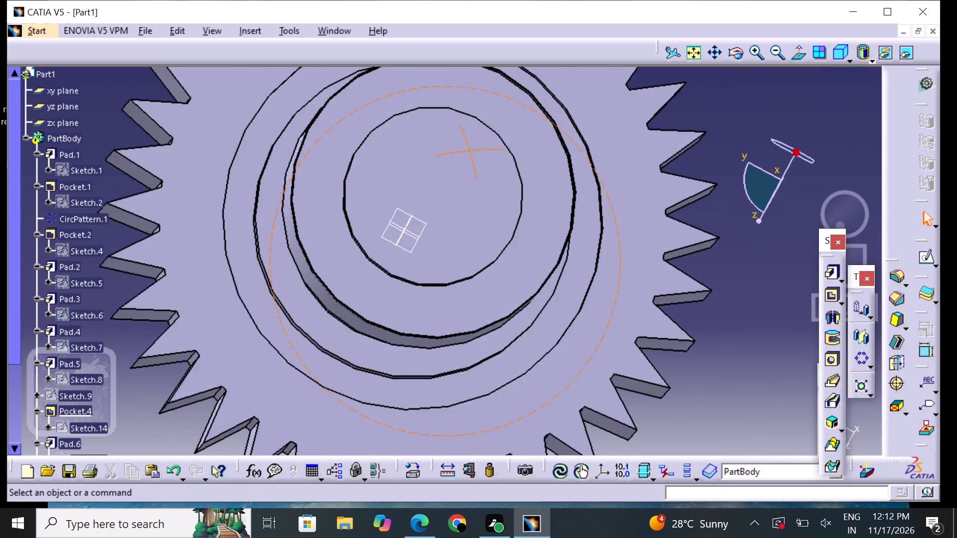
middle_drag(385, 171, 265, 205)
right_drag(385, 171, 265, 209)
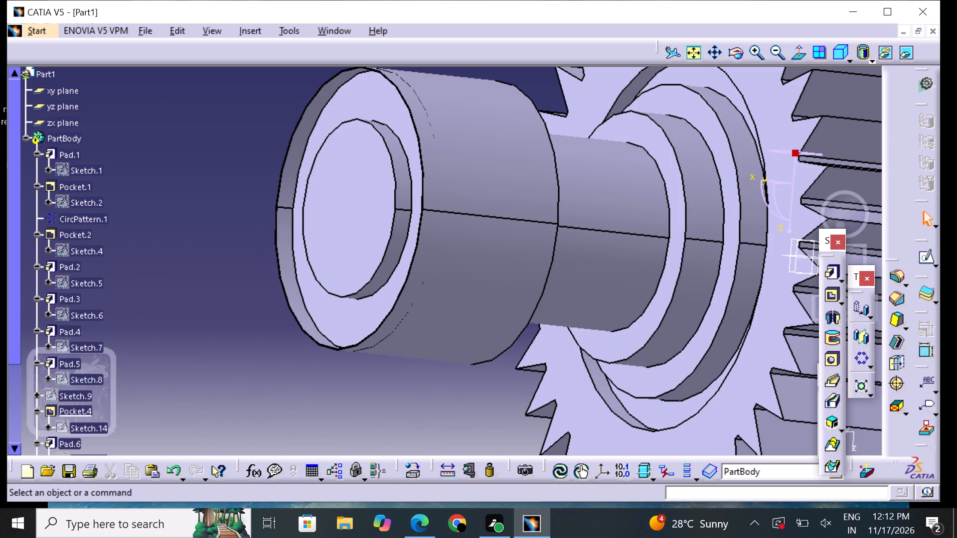
scroll(260, 203, up, 1)
middle_drag(259, 202, 333, 210)
right_drag(257, 208, 333, 210)
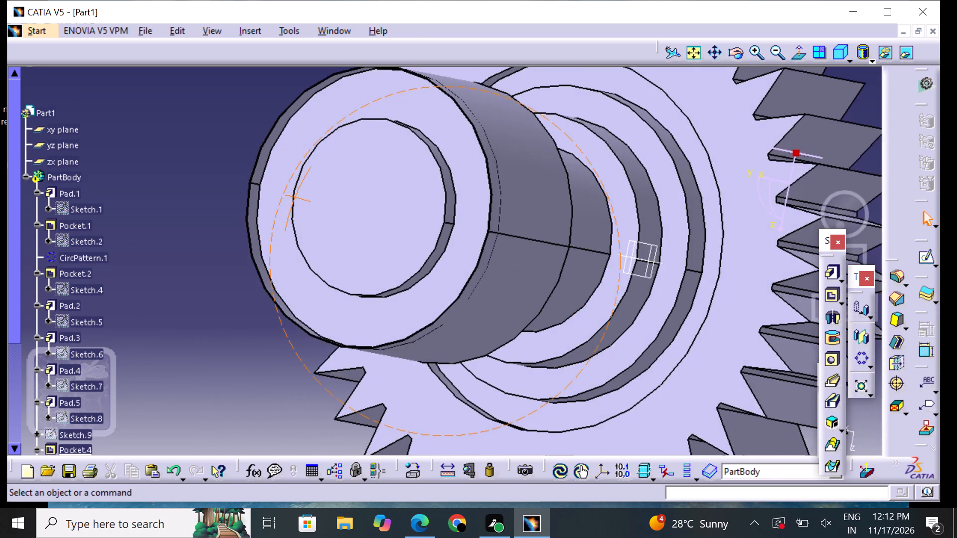
middle_drag(333, 210, 318, 239)
right_drag(333, 210, 318, 239)
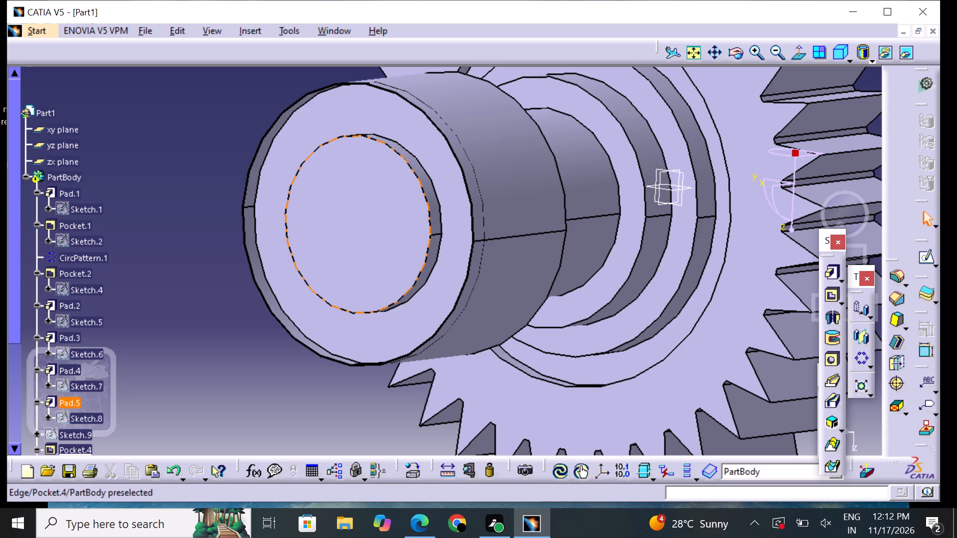
Start a sketch on the raised round face at the boss's end and draw an origin-centred circle about 20 mm in diameter.
click(336, 206)
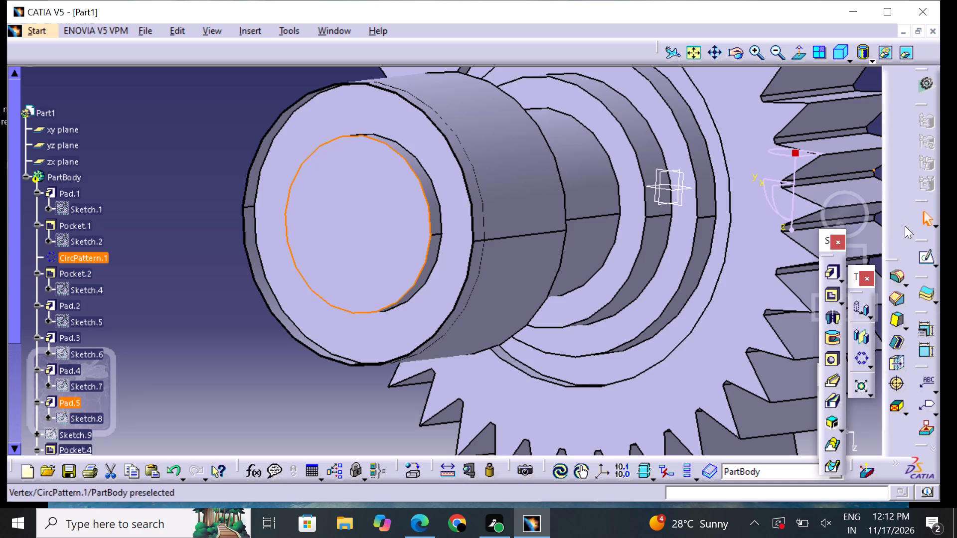
click(927, 258)
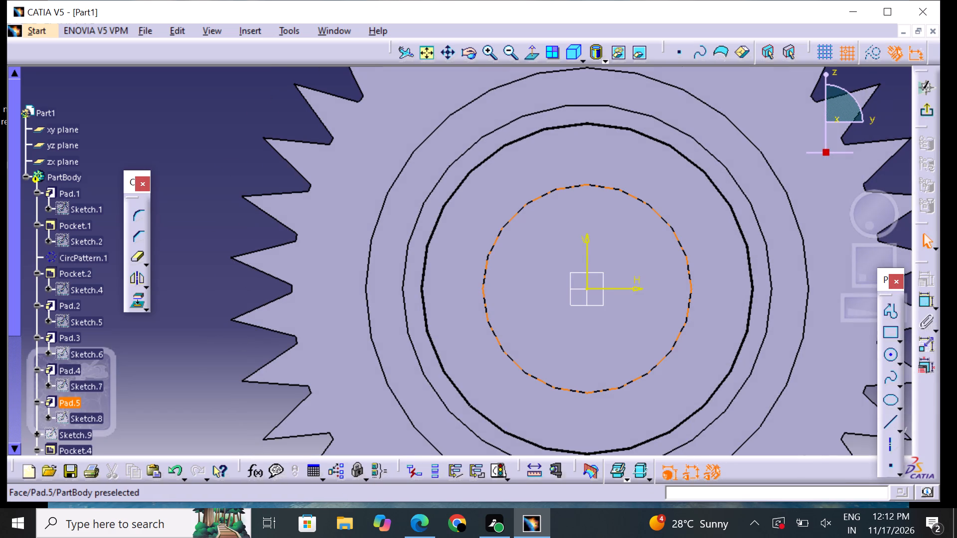
middle_drag(563, 238, 549, 227)
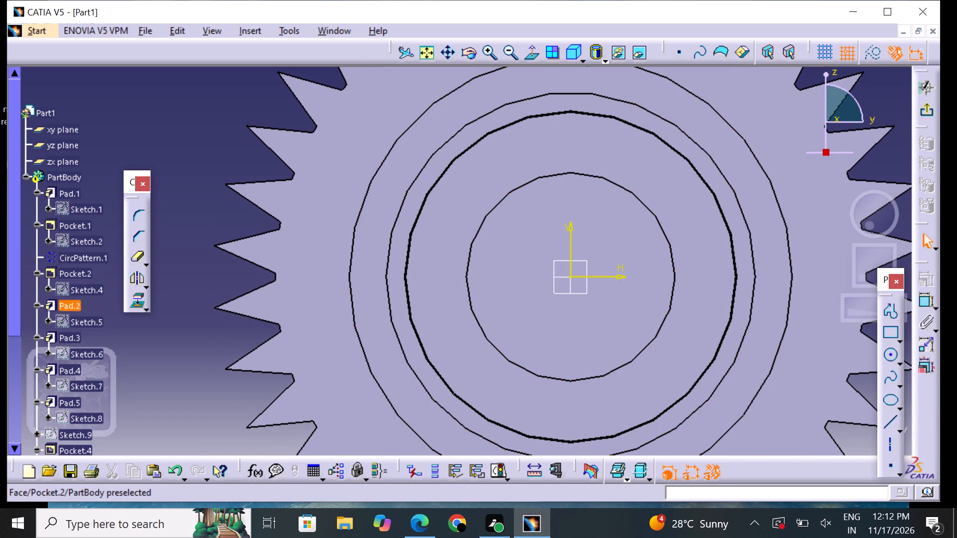
click(888, 354)
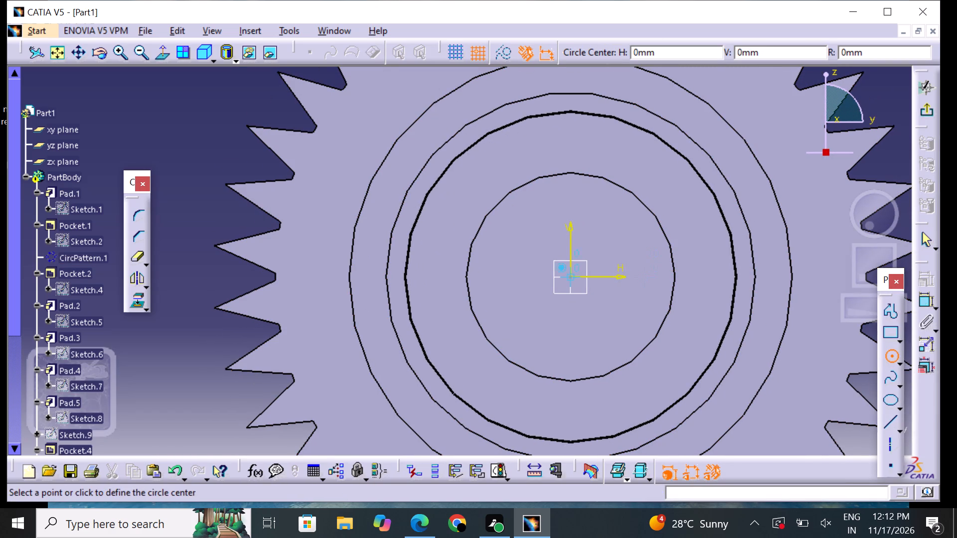
click(571, 281)
click(623, 252)
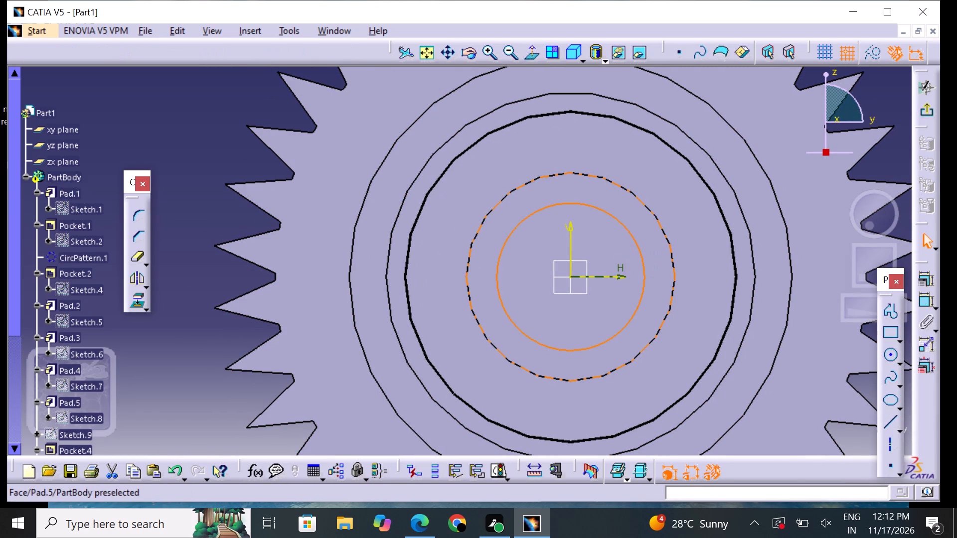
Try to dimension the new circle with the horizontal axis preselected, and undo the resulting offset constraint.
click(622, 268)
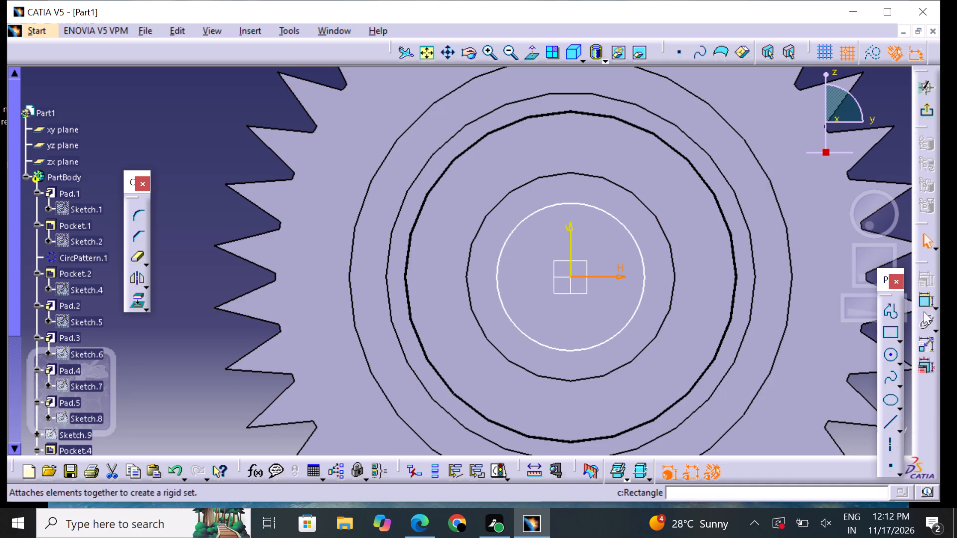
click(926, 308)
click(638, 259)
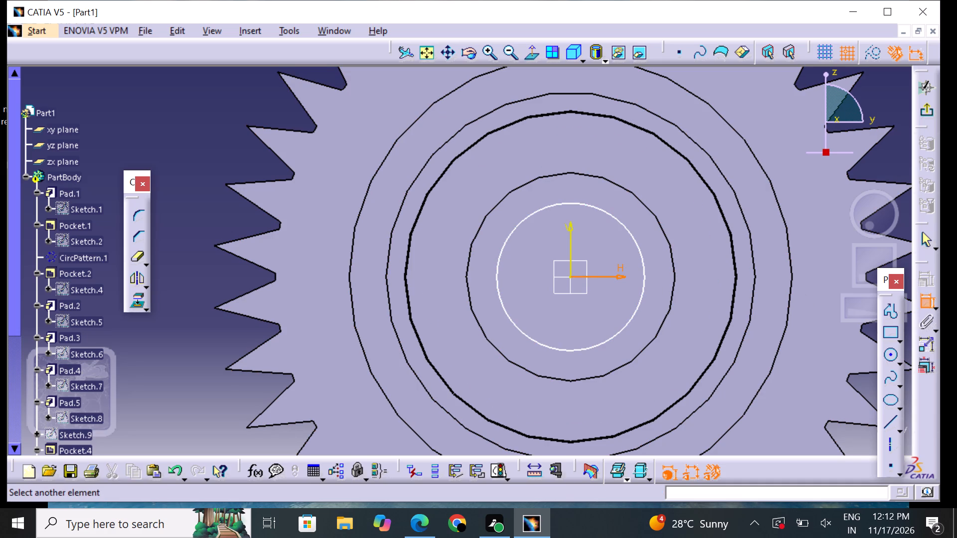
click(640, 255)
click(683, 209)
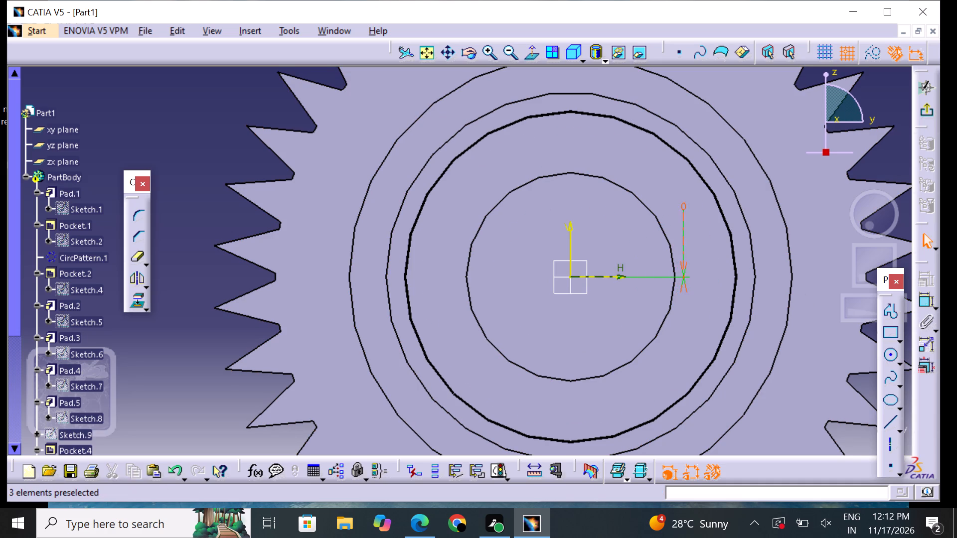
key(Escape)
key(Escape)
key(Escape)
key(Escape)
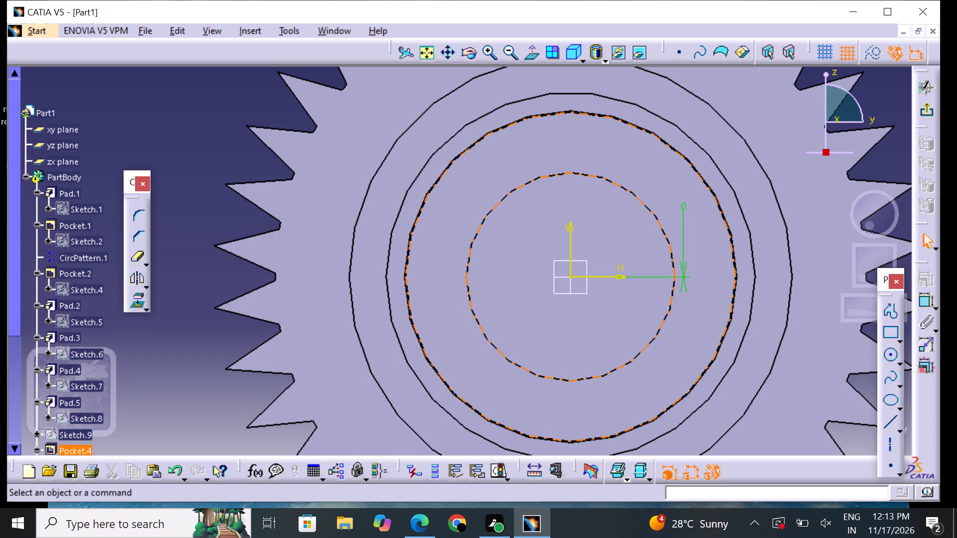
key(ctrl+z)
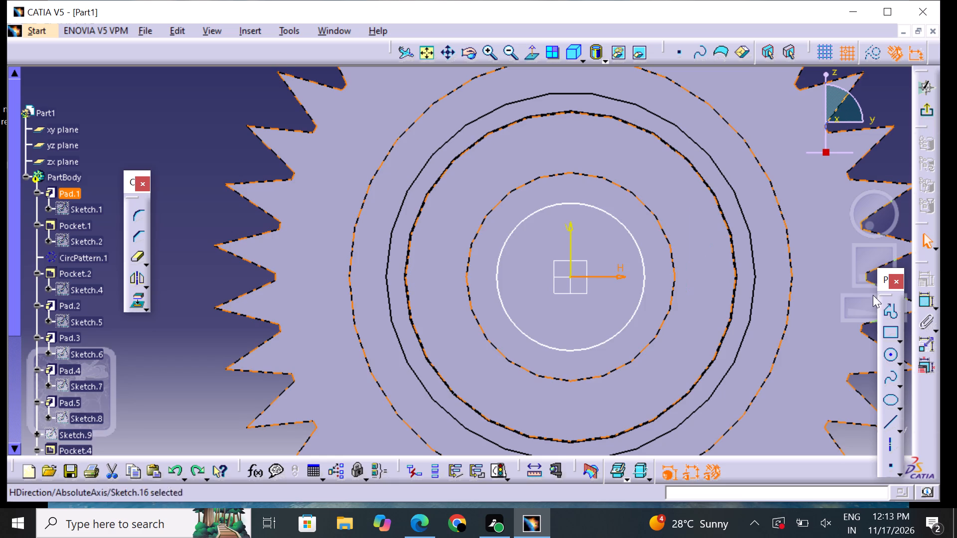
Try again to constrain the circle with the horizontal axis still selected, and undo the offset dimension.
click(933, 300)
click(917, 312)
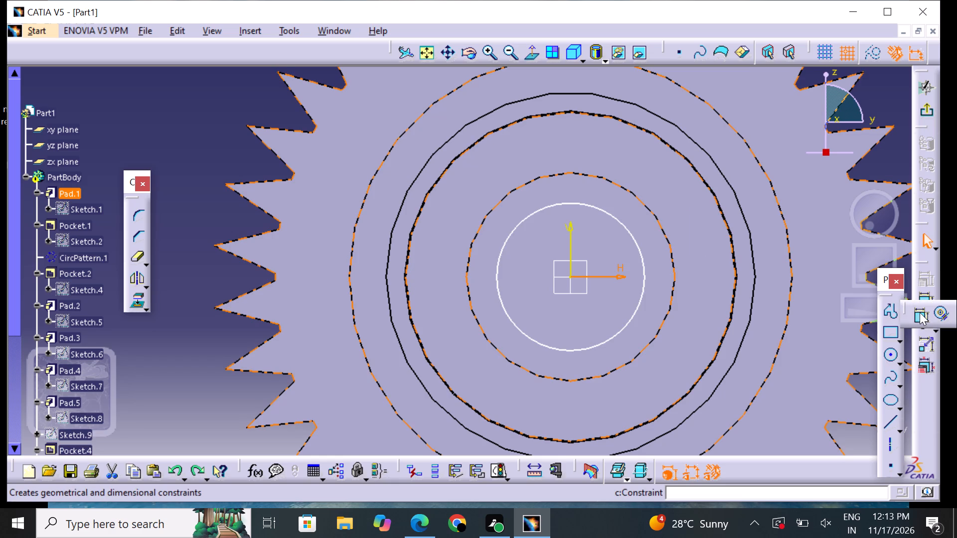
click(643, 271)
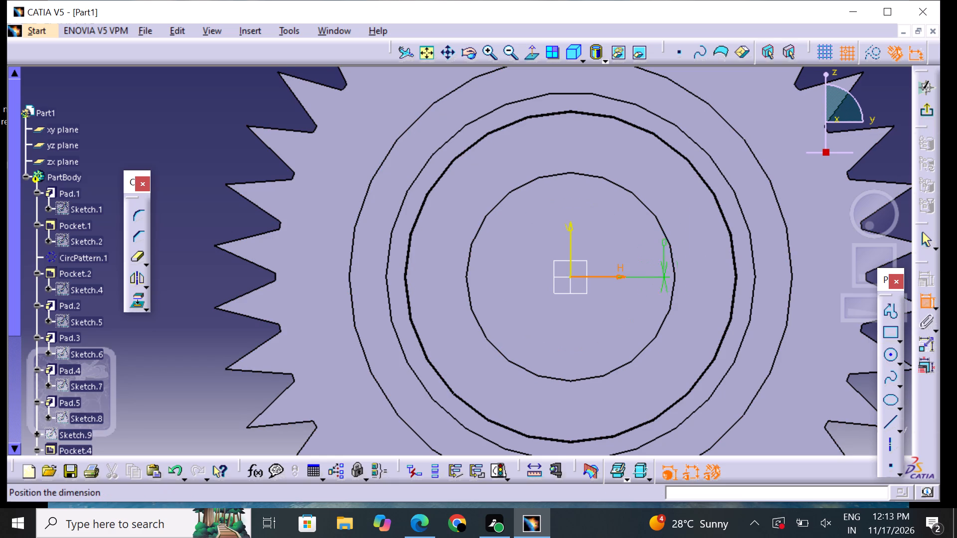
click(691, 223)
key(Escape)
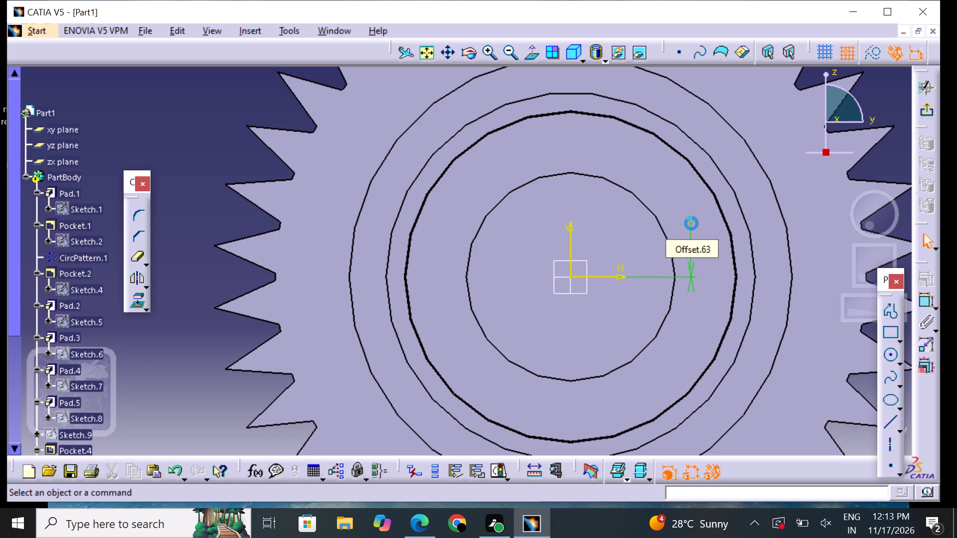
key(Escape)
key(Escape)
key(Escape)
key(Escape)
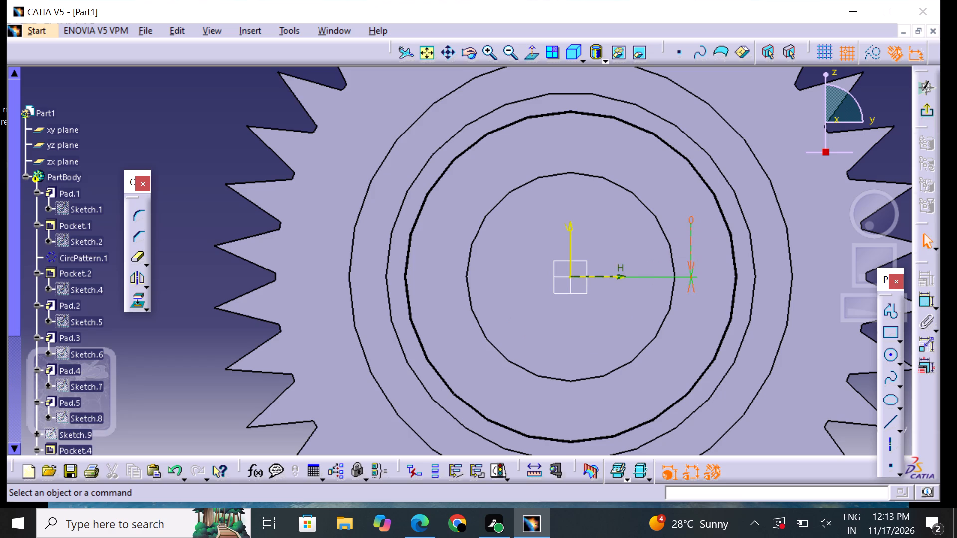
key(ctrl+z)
Dimension the circle on the boss's raised centre with a diameter of 22 mm and exit the sketch.
click(691, 223)
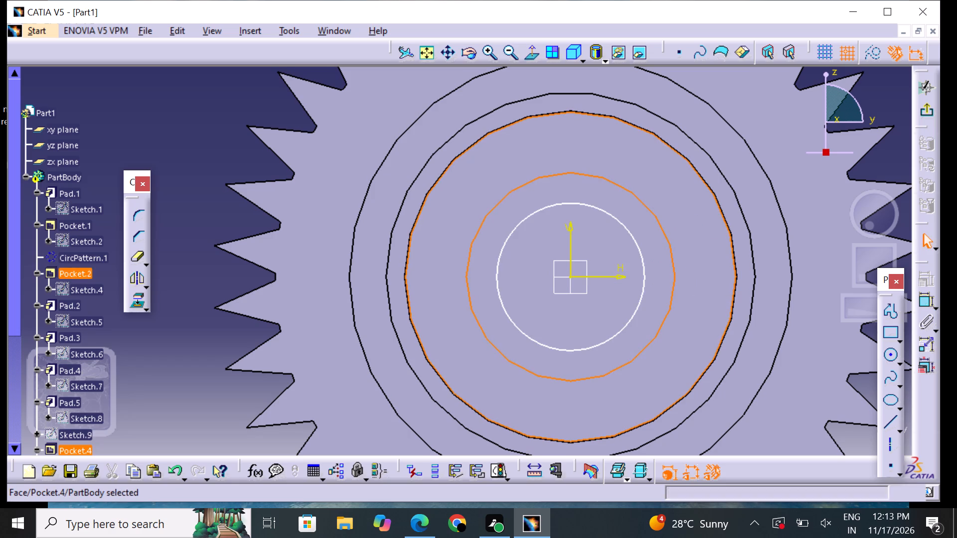
drag(922, 300, 919, 305)
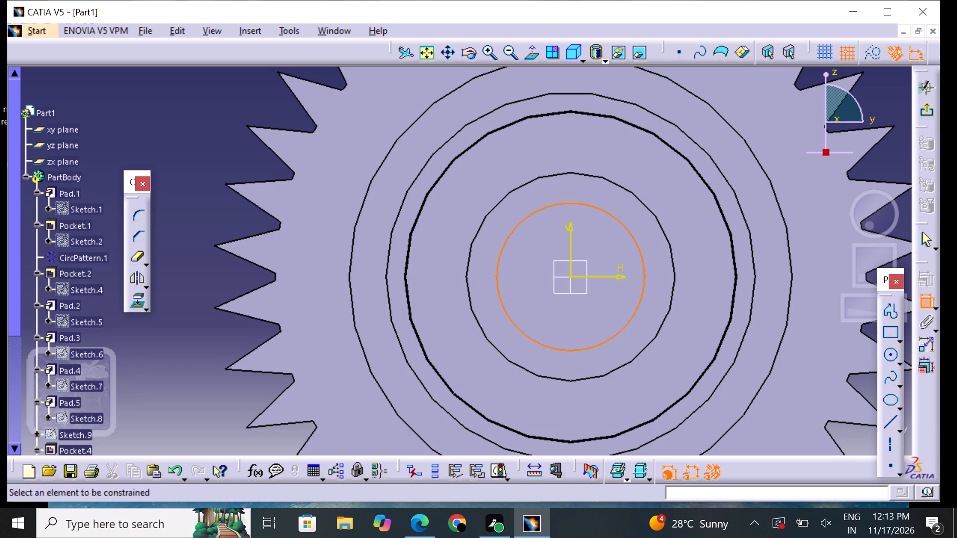
click(619, 221)
click(642, 186)
double_click(645, 183)
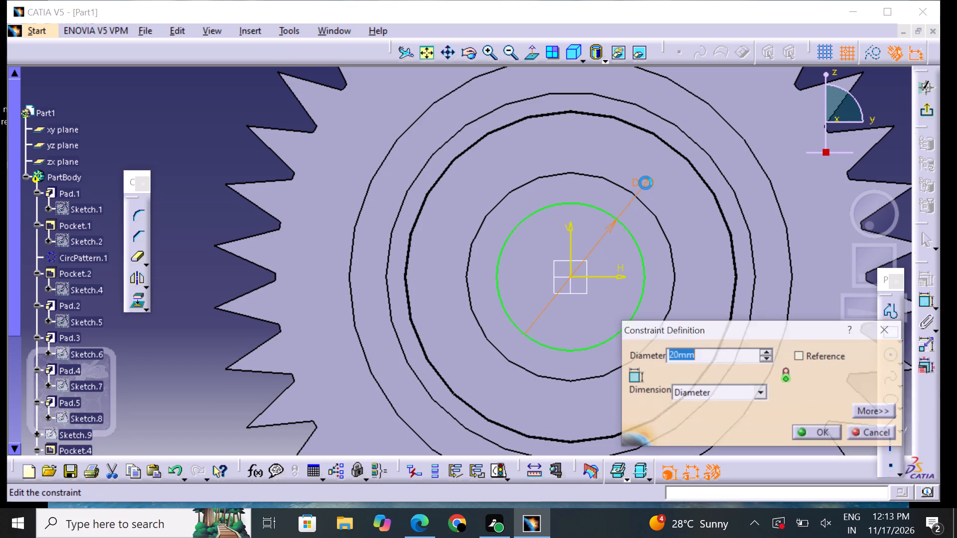
key(BackSpace)
text(22)
key(Return)
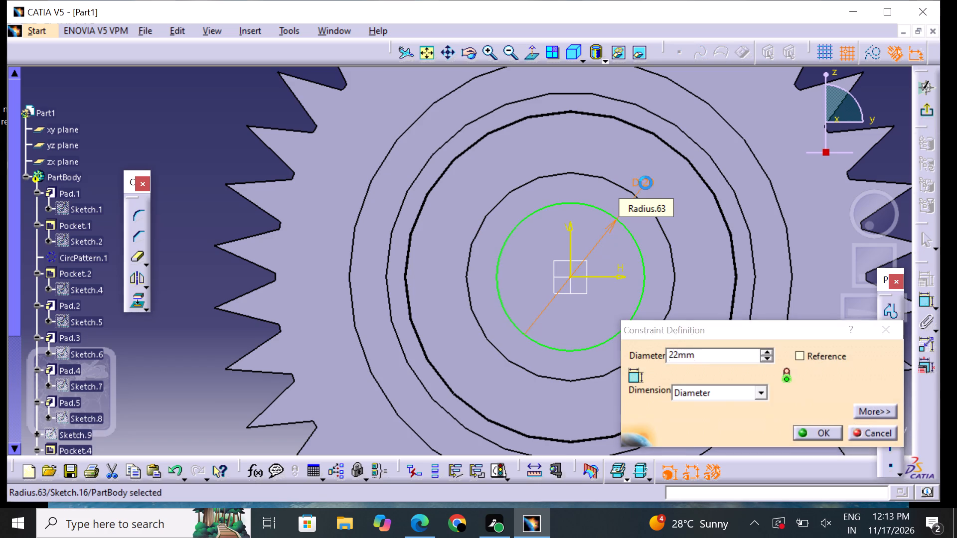
click(766, 154)
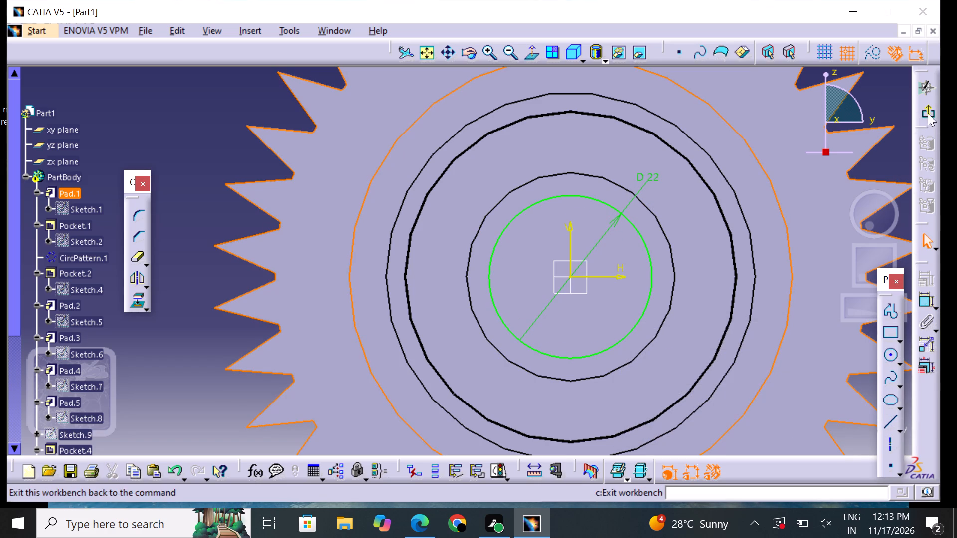
click(928, 113)
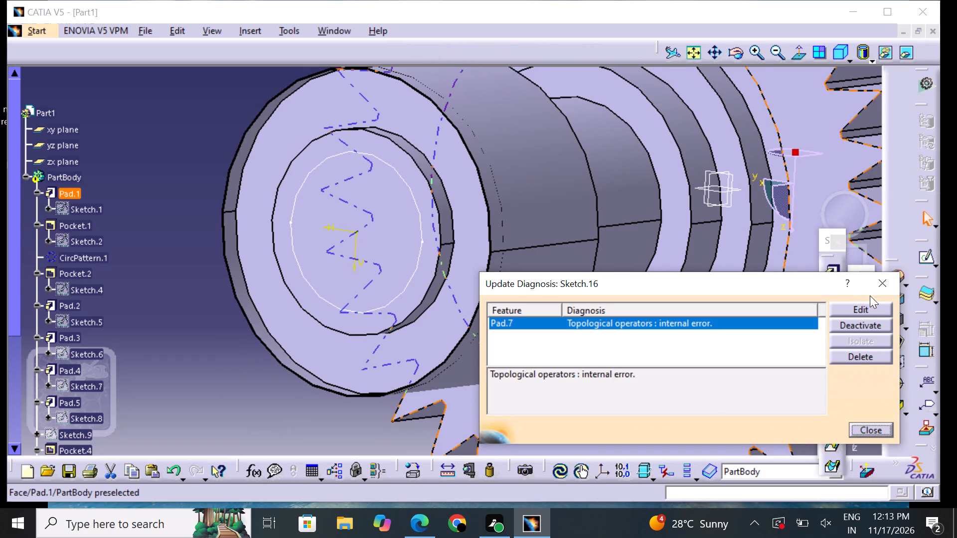
click(878, 287)
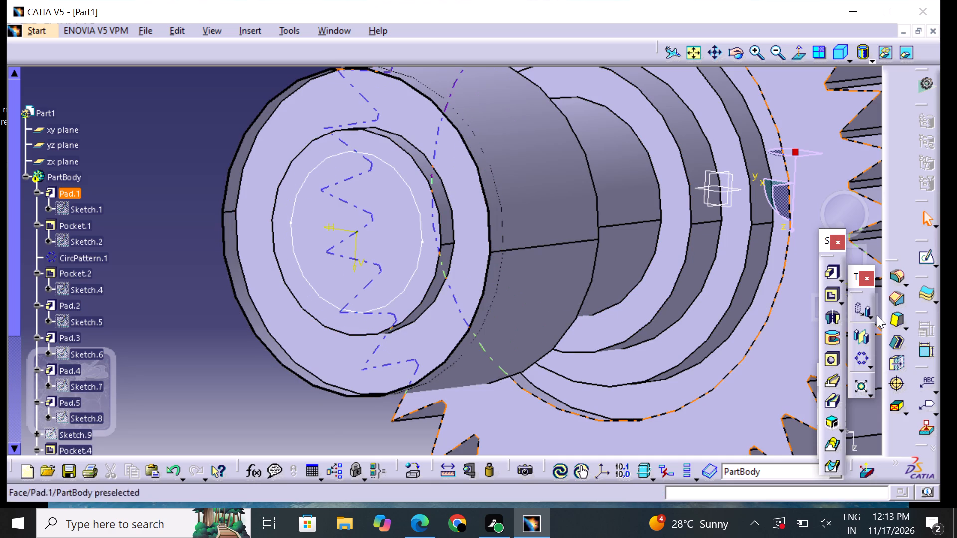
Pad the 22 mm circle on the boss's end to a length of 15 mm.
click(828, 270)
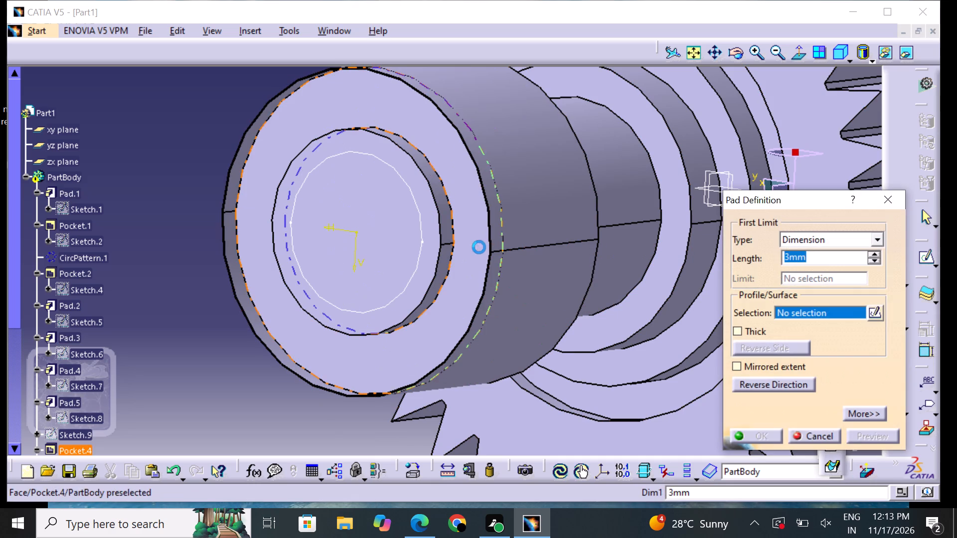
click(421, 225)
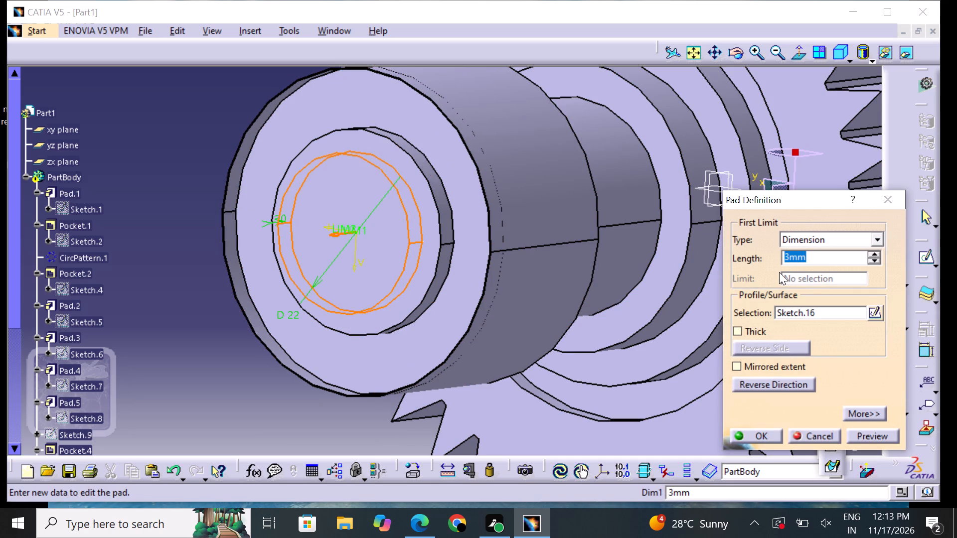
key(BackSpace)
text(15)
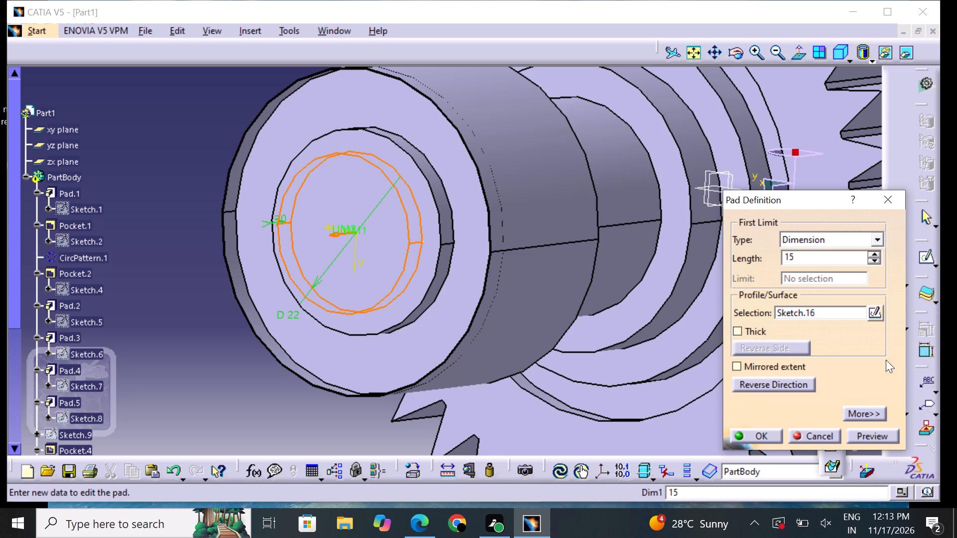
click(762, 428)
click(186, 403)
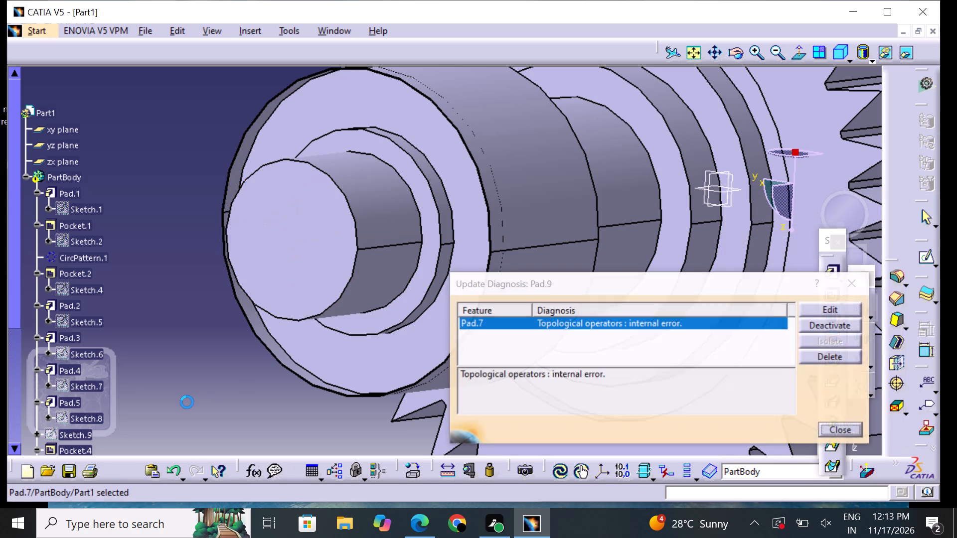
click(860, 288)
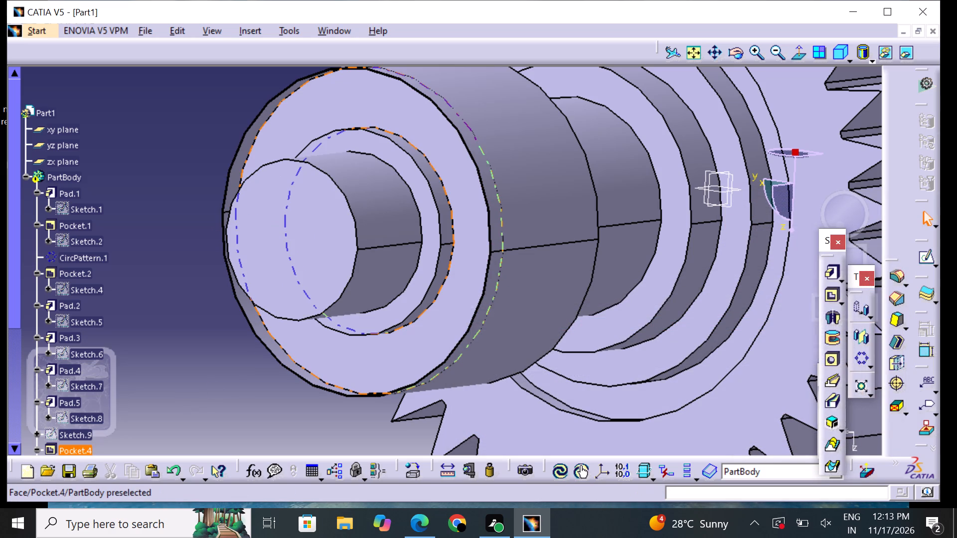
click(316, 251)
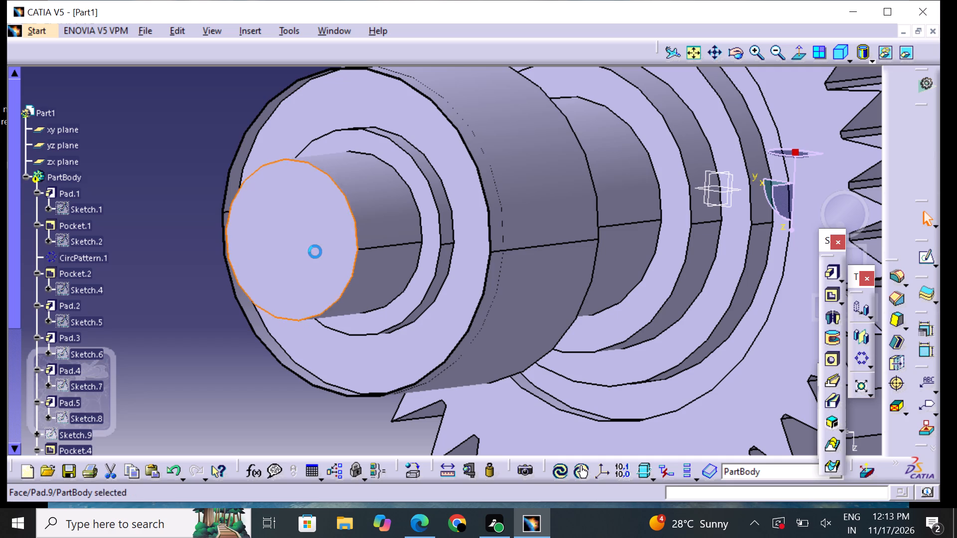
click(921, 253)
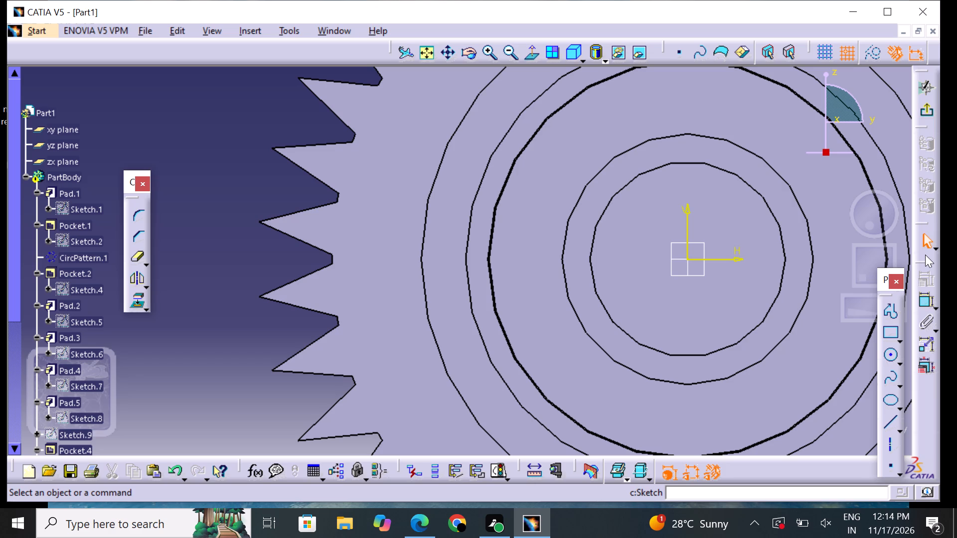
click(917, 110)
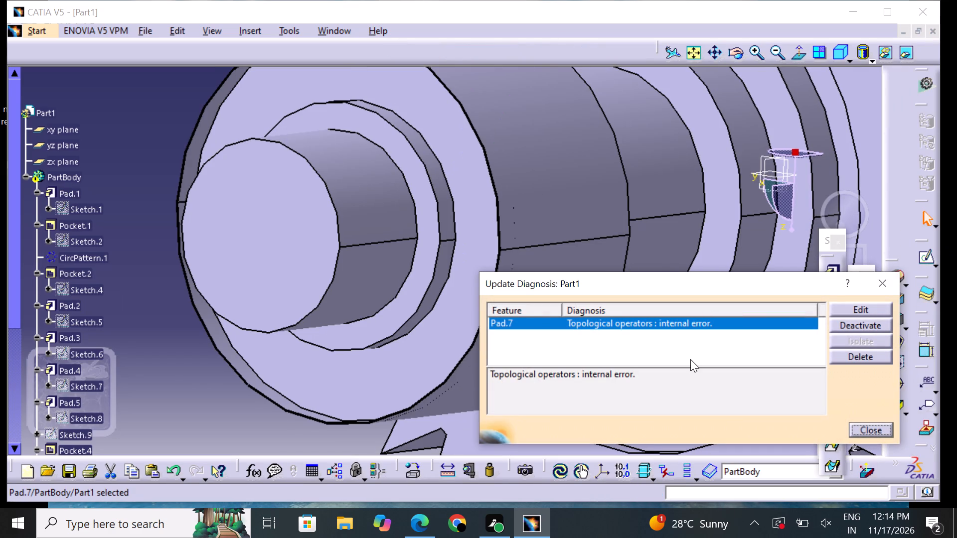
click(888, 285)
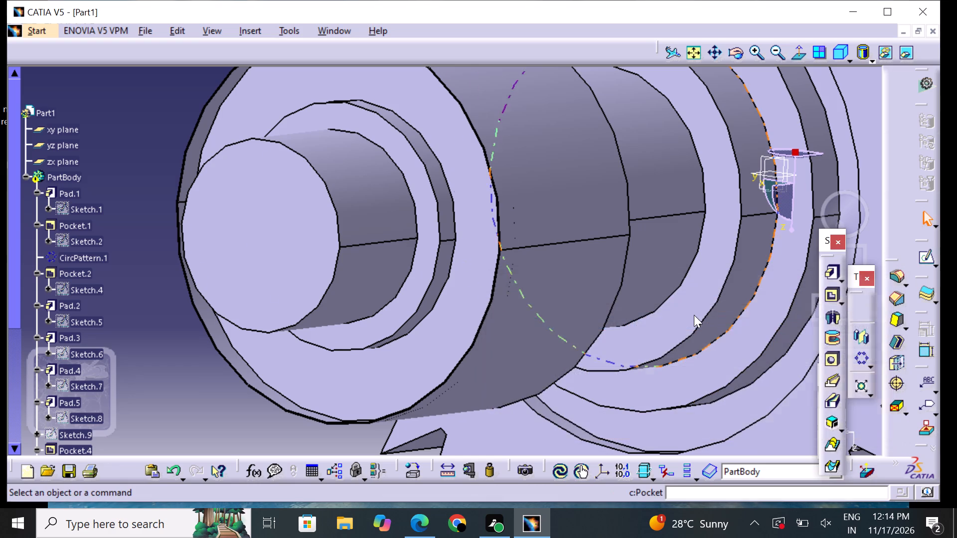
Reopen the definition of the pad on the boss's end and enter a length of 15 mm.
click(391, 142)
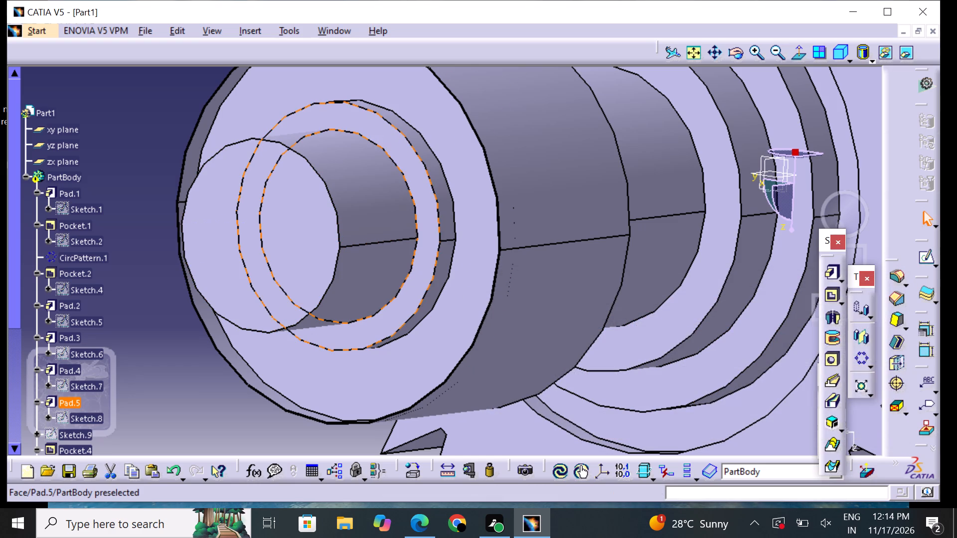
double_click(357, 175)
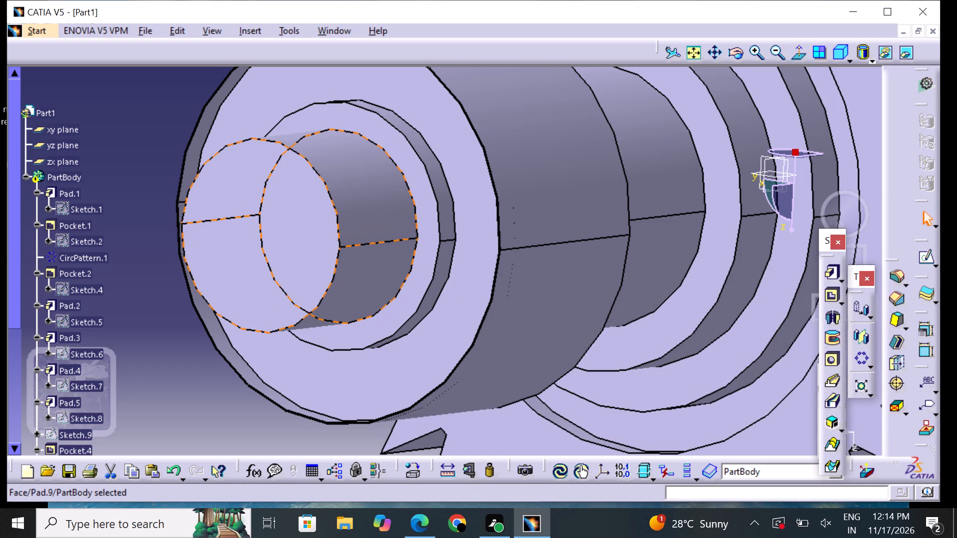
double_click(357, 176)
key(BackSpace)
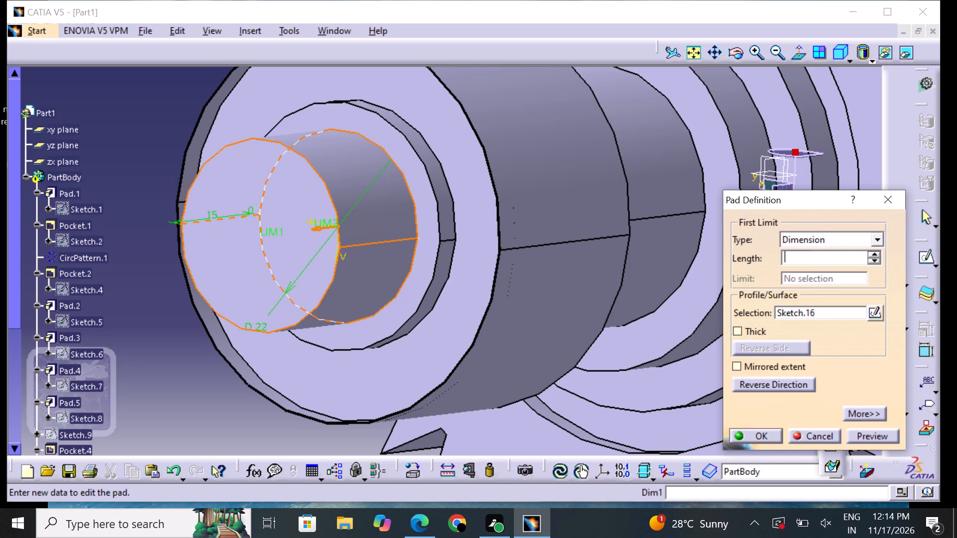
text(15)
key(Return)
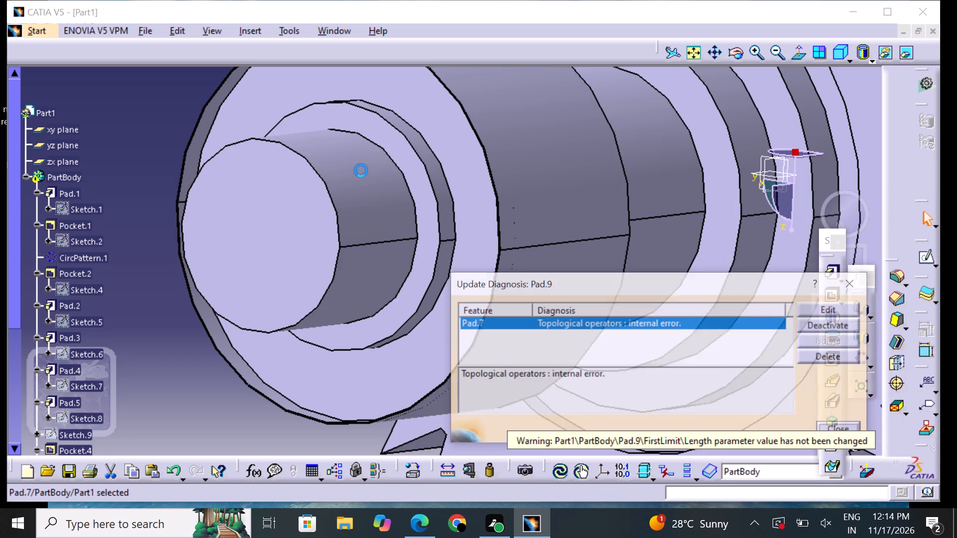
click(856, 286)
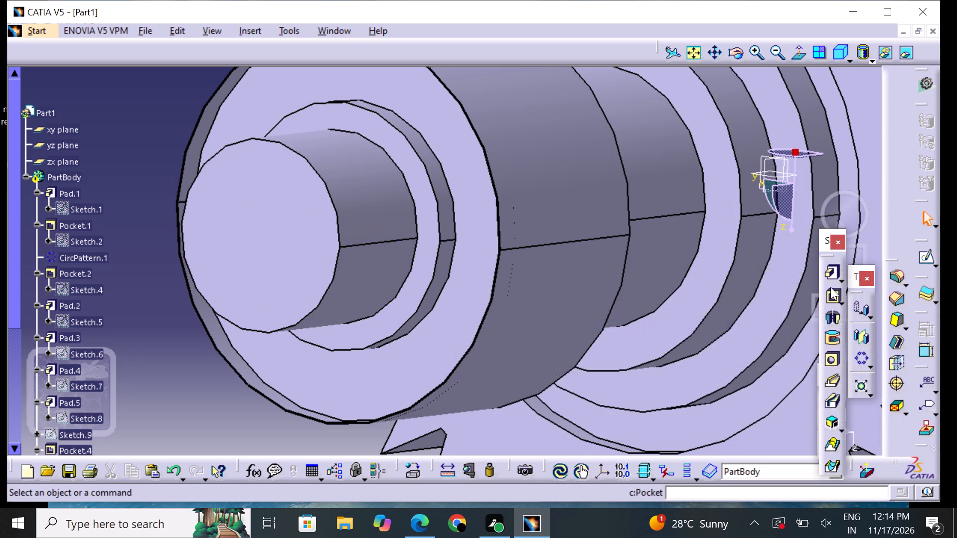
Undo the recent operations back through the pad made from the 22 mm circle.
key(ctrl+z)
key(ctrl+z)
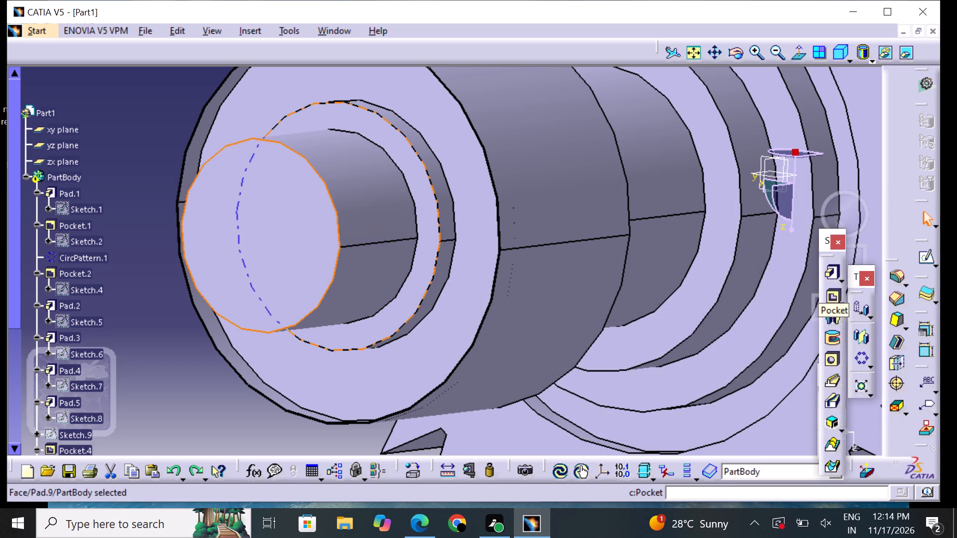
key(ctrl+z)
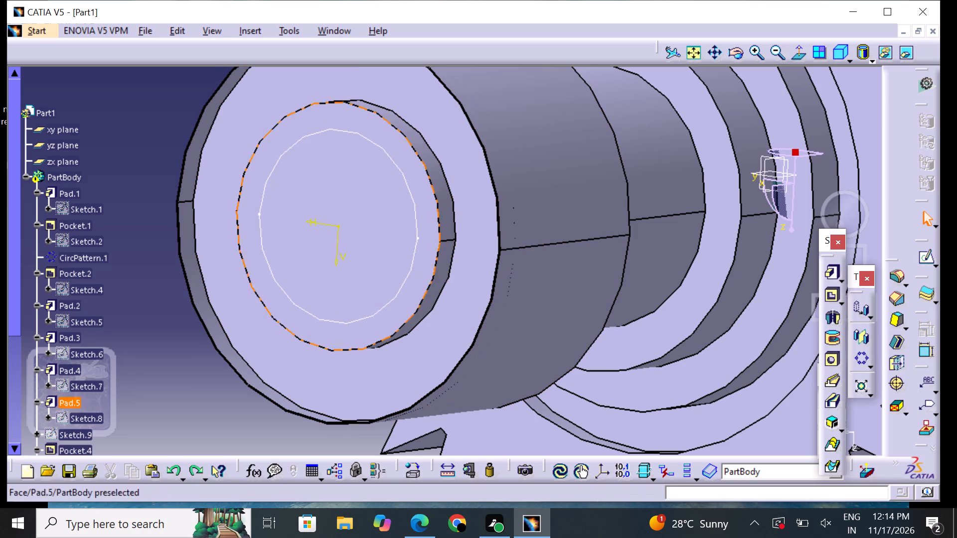
Reopen the sketch on the boss's raised centre, set the circle's diameter to 27 mm and exit the sketch.
click(413, 253)
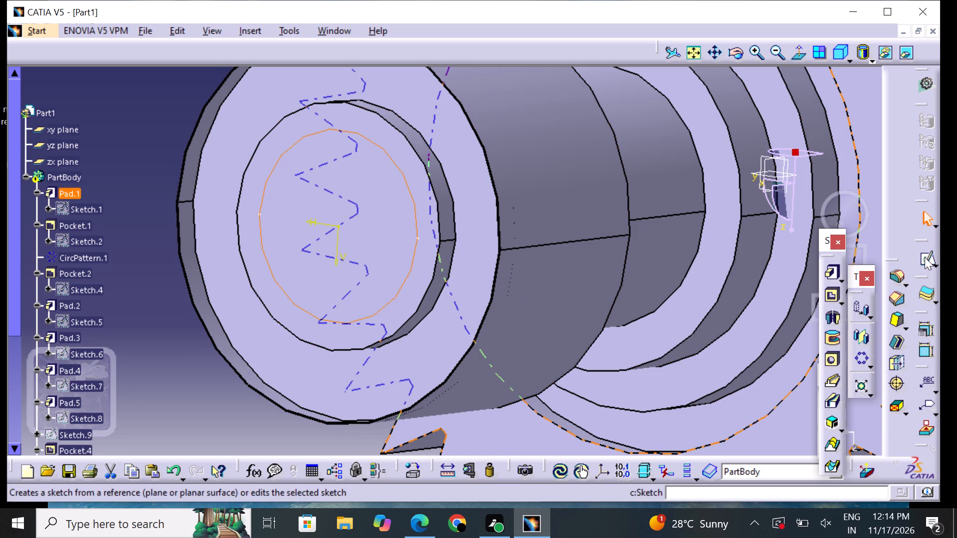
click(925, 257)
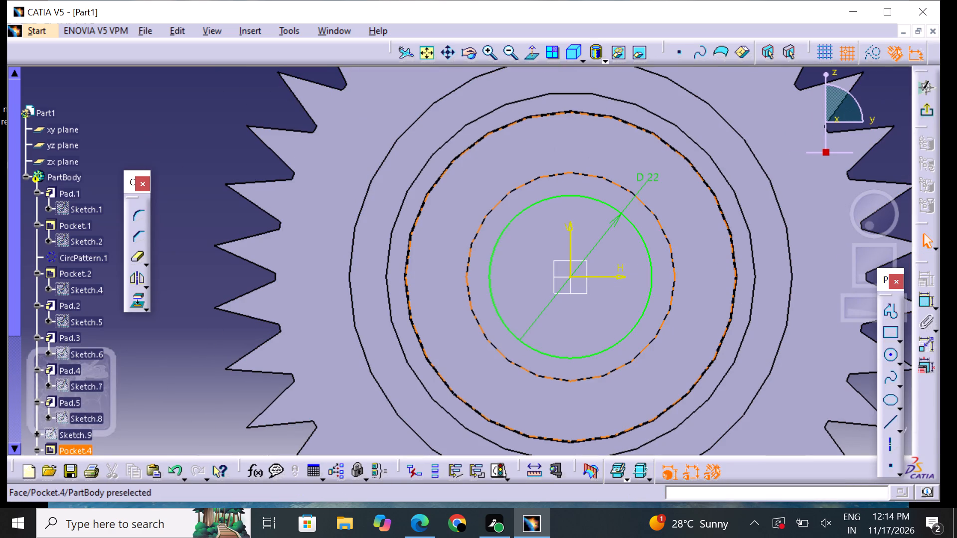
double_click(653, 174)
key(BackSpace)
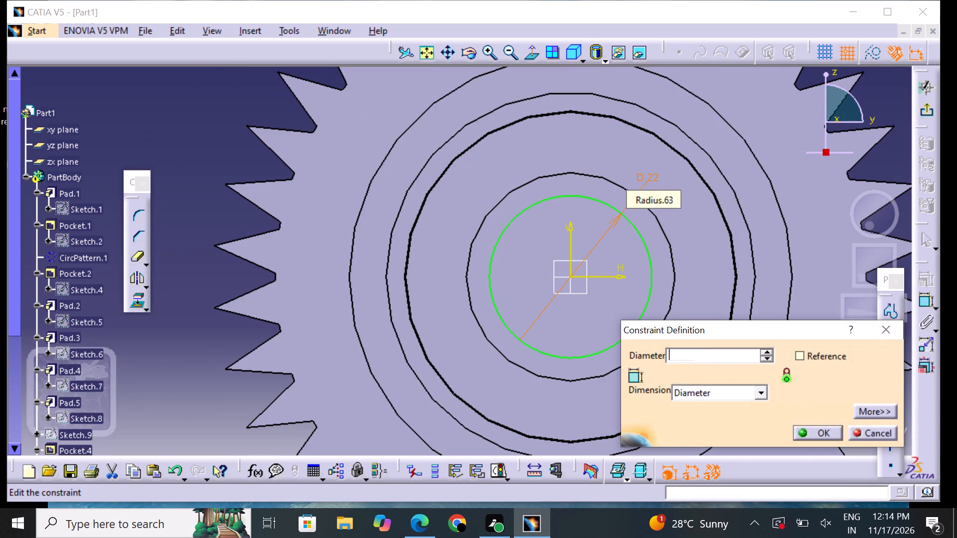
text(27)
key(Return)
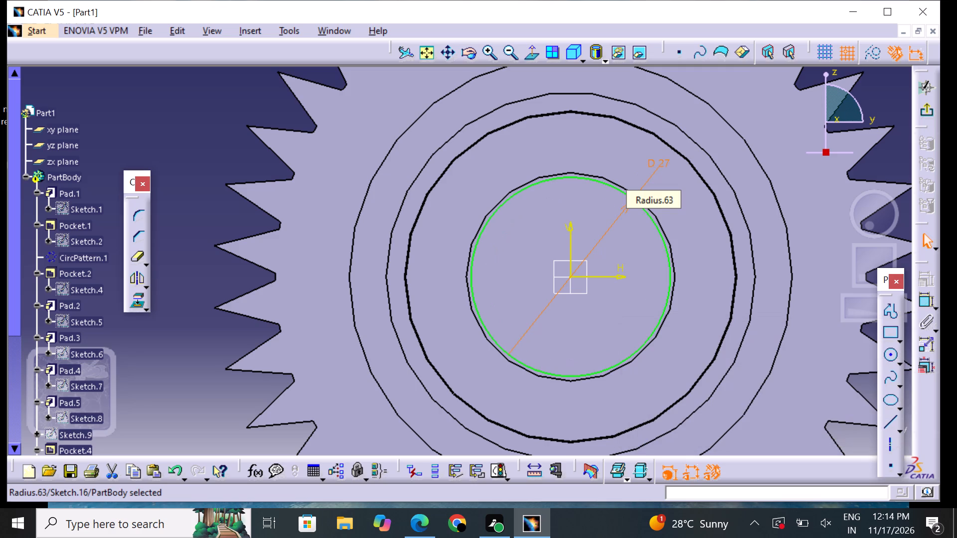
click(725, 260)
click(934, 115)
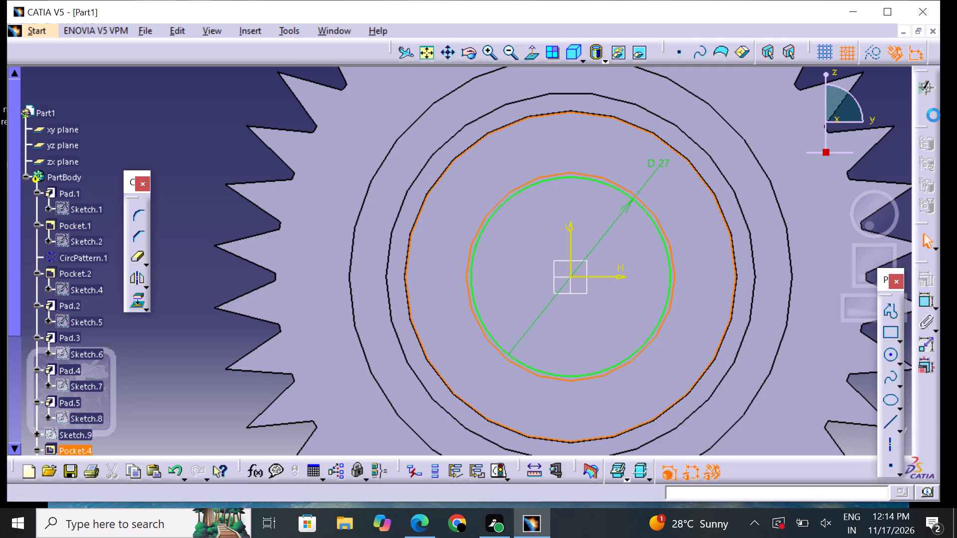
click(875, 287)
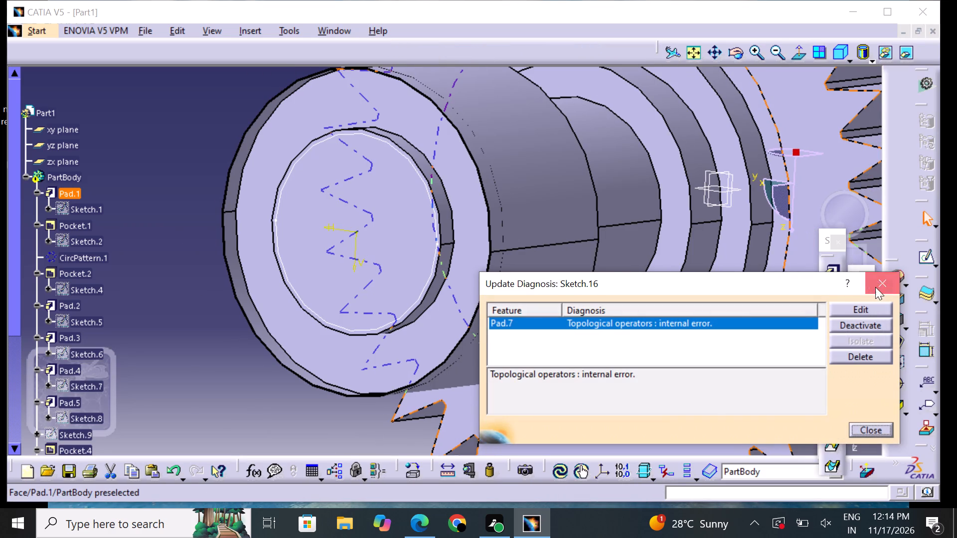
Pad the 27 mm circle on the boss's end to a length of 15 mm.
click(831, 277)
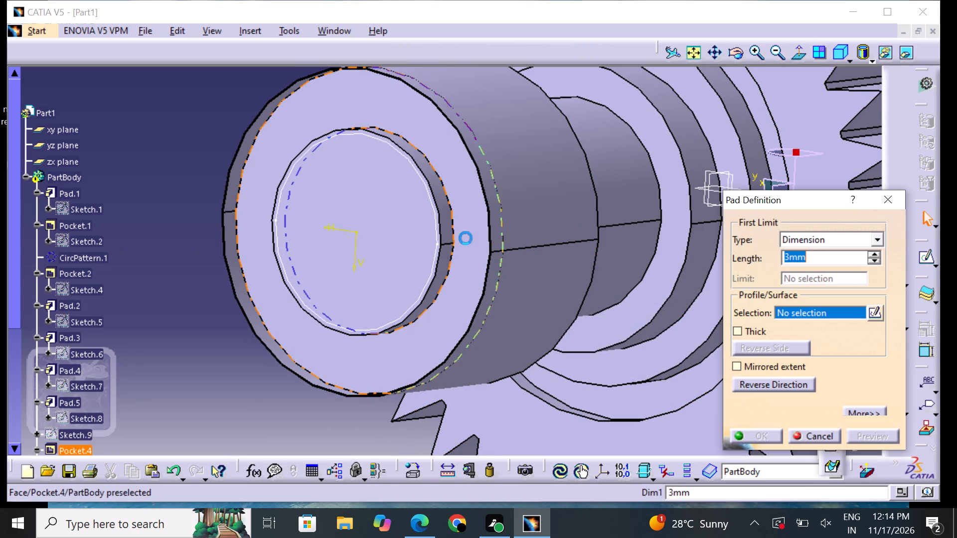
click(439, 234)
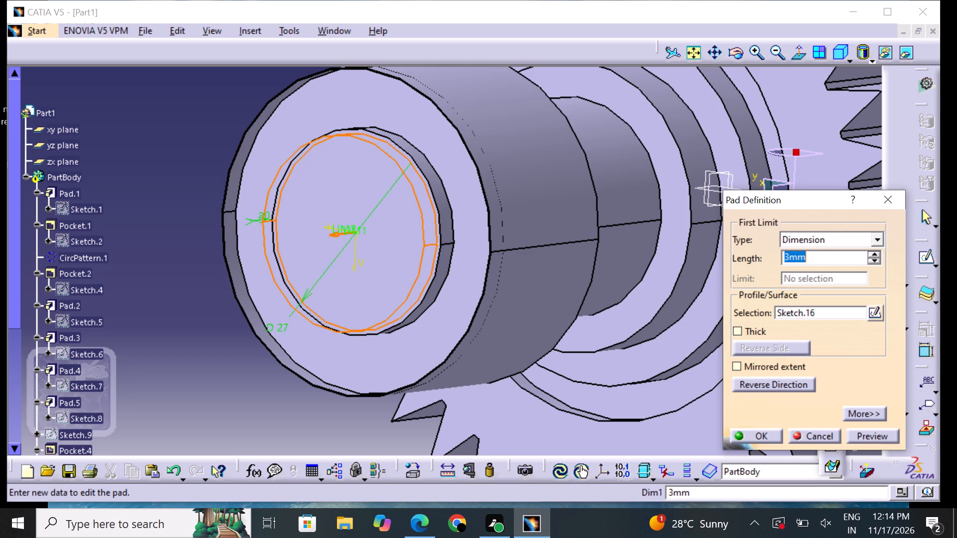
key(BackSpace)
text(15)
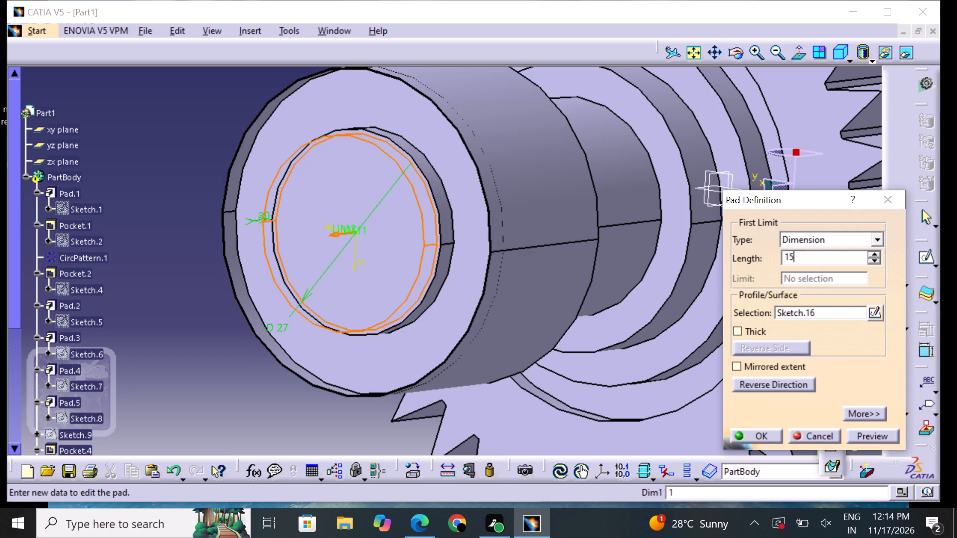
key(Return)
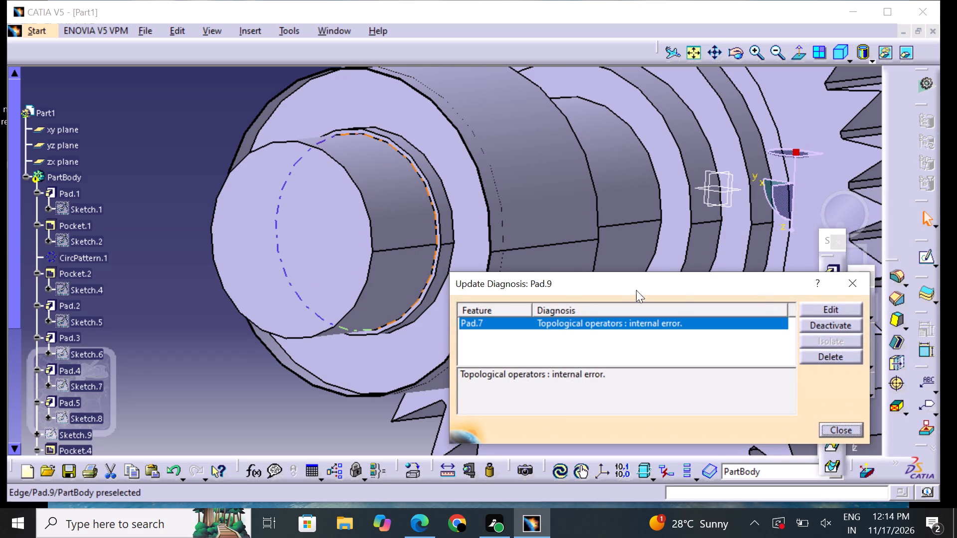
click(852, 287)
click(271, 342)
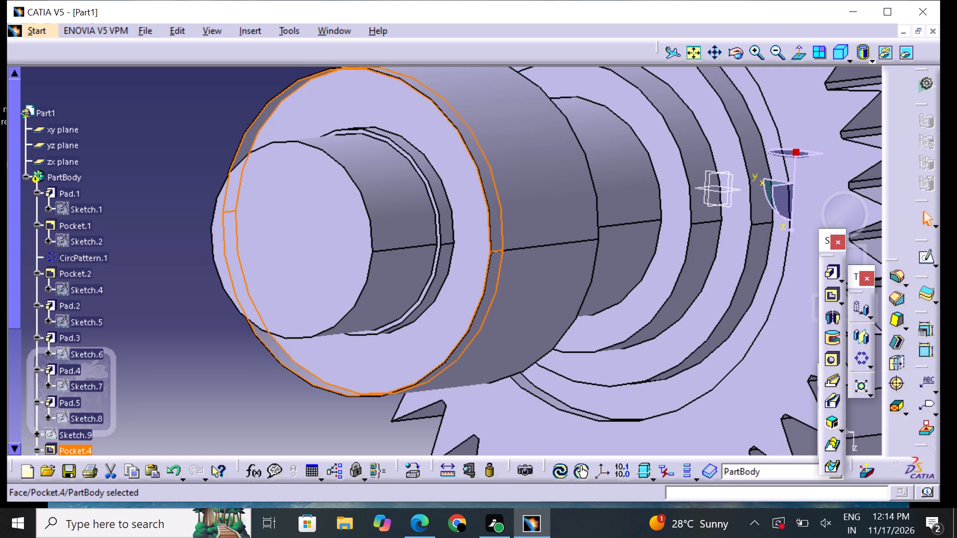
click(215, 380)
Start a sketch on the end face of the 27 mm pad and draw an origin-centred circle about 20 mm in diameter.
click(361, 263)
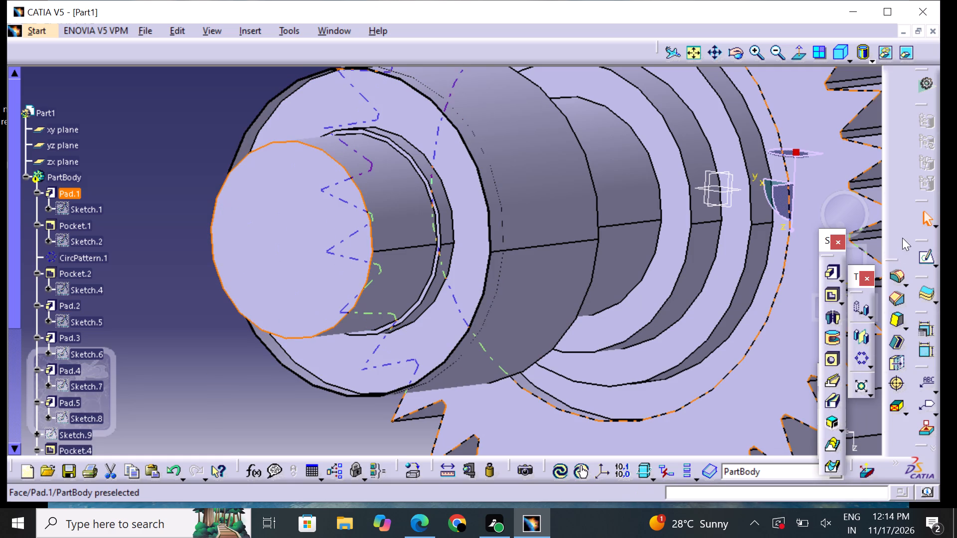
click(924, 256)
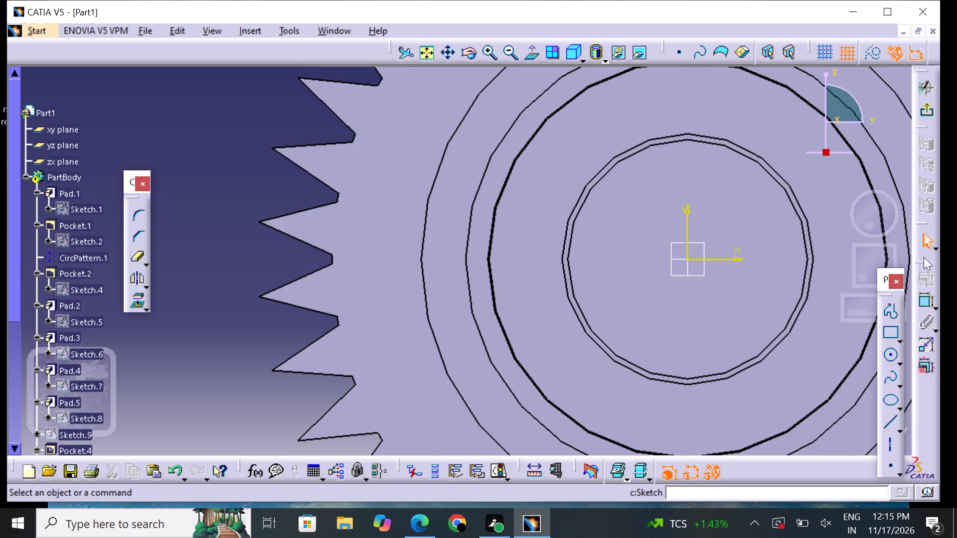
middle_drag(782, 209, 677, 194)
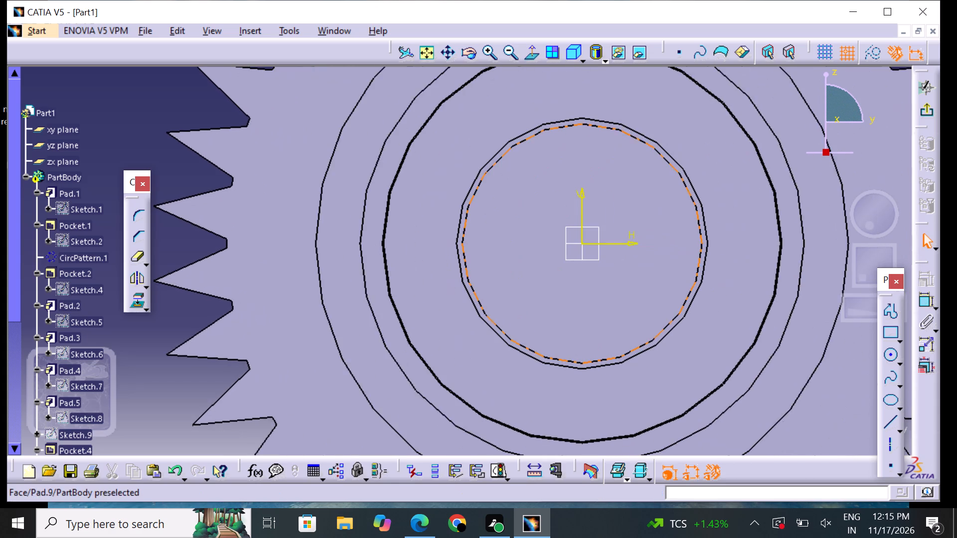
click(886, 356)
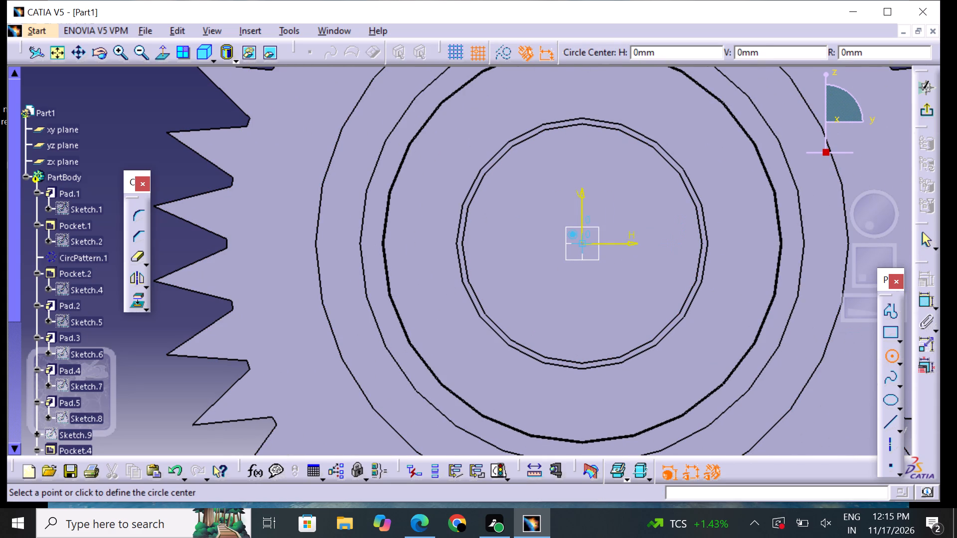
click(587, 251)
click(646, 232)
click(764, 304)
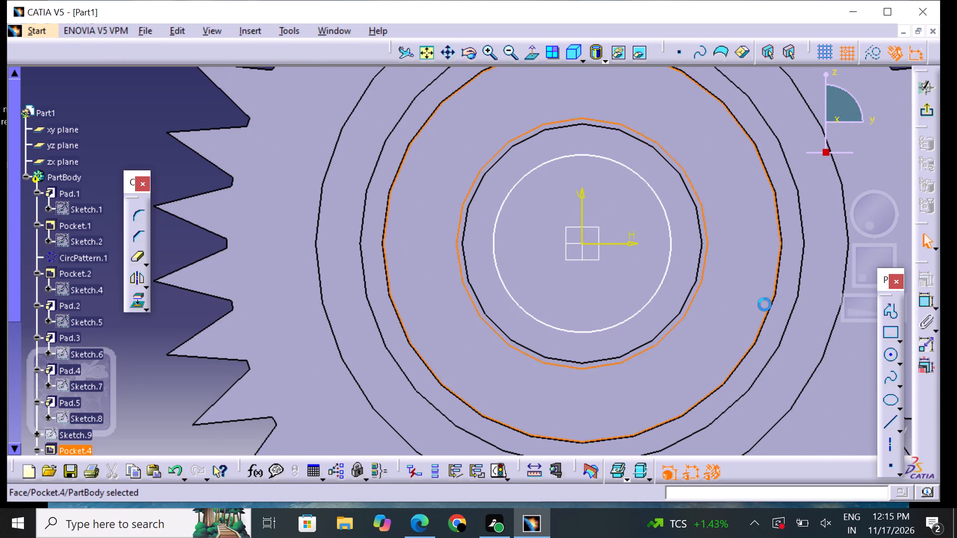
Dimension the circle's diameter, set it to 22 mm, and exit the sketch, dismissing the update diagnosis.
click(923, 304)
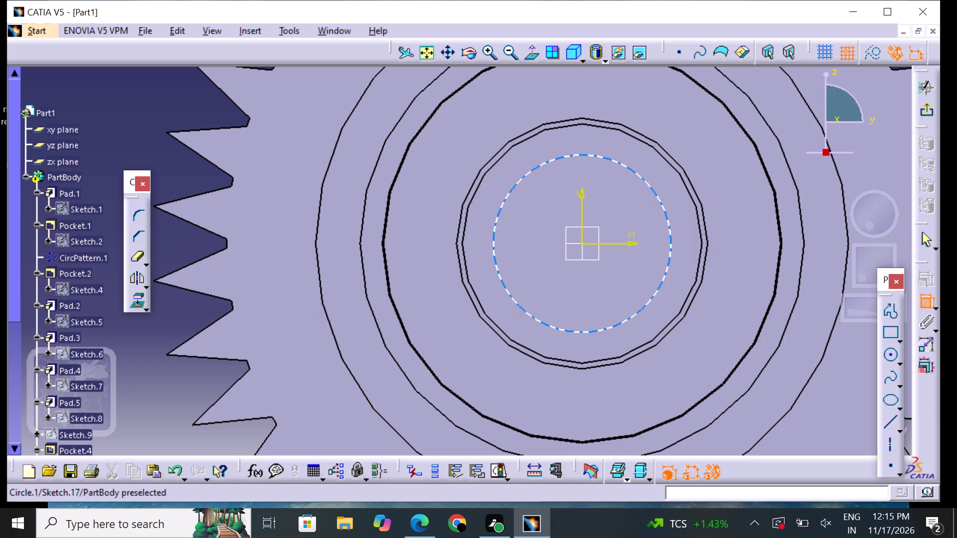
click(670, 241)
click(737, 212)
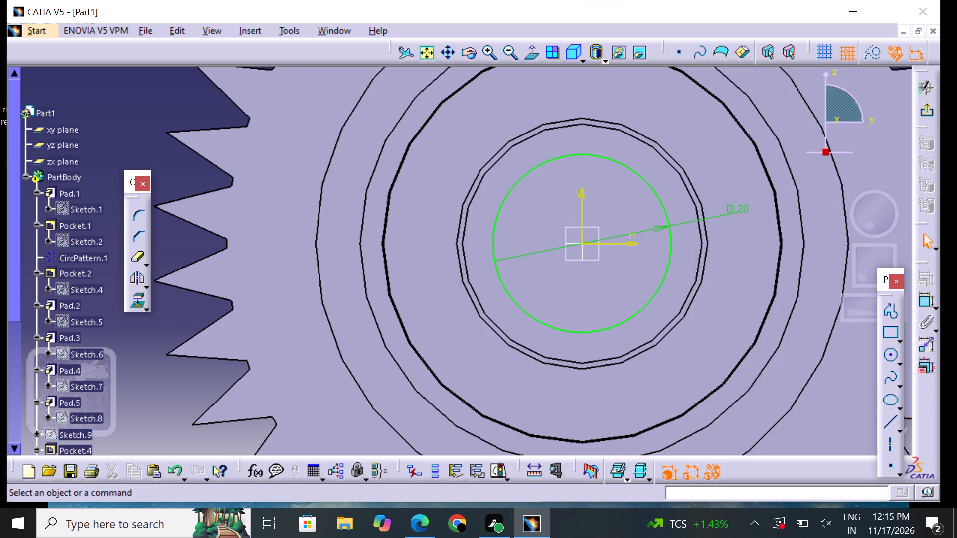
double_click(735, 212)
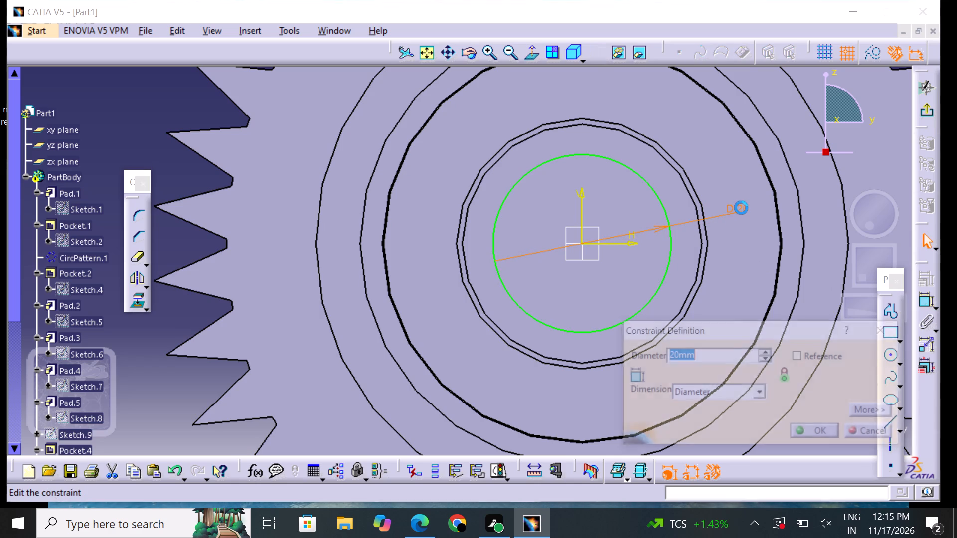
click(741, 207)
click(714, 350)
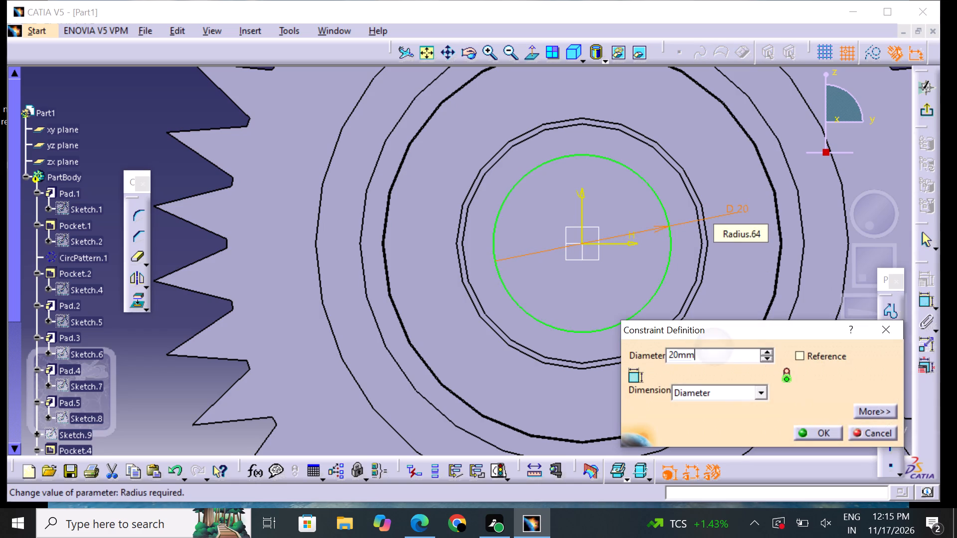
key(BackSpace)
key(BackSpace)
key(BackSpace)
key(BackSpace)
key(BackSpace)
key(BackSpace)
key(BackSpace)
key(BackSpace)
key(BackSpace)
key(BackSpace)
key(BackSpace)
key(BackSpace)
text(22)
key(Return)
click(716, 342)
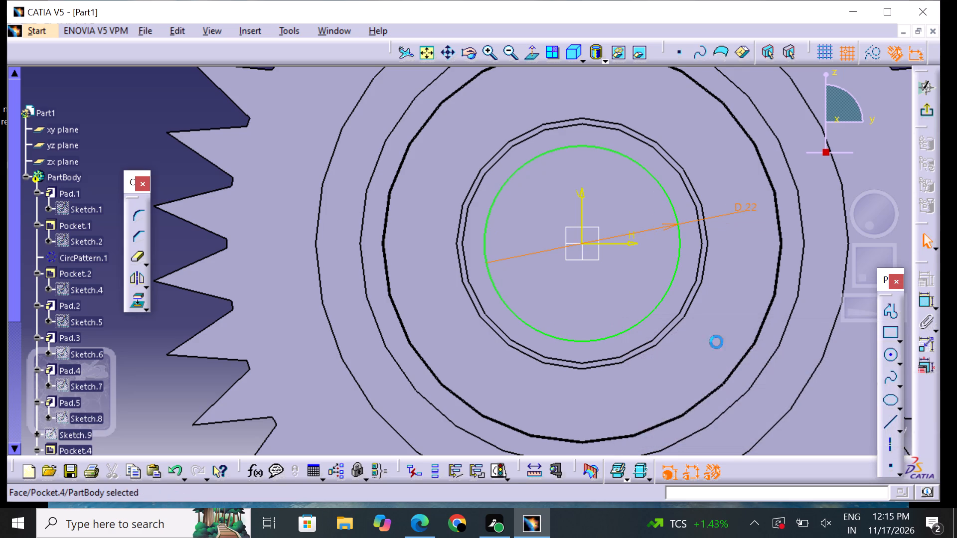
click(924, 110)
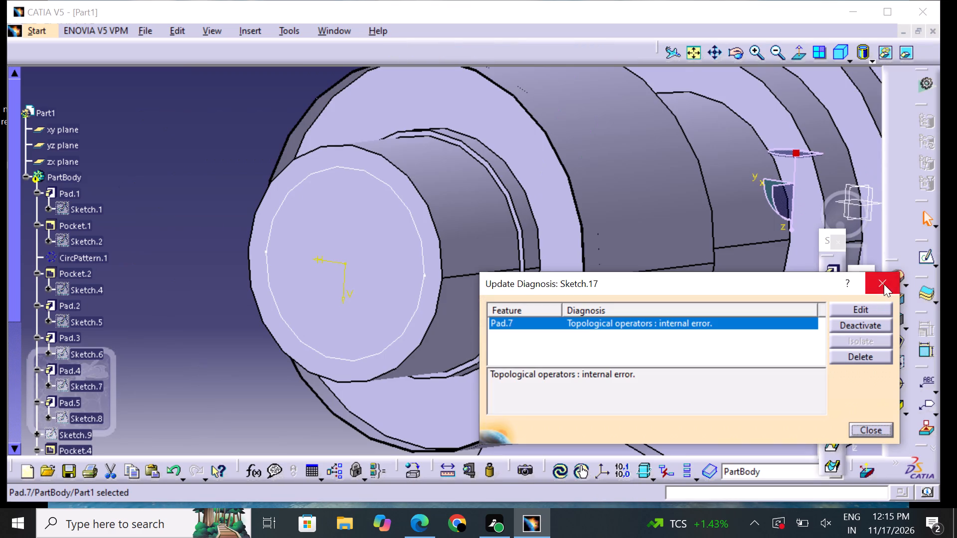
click(884, 284)
Pad the 22 mm circle on the shaft's end to a length of 3 mm and dismiss the update diagnosis.
click(838, 271)
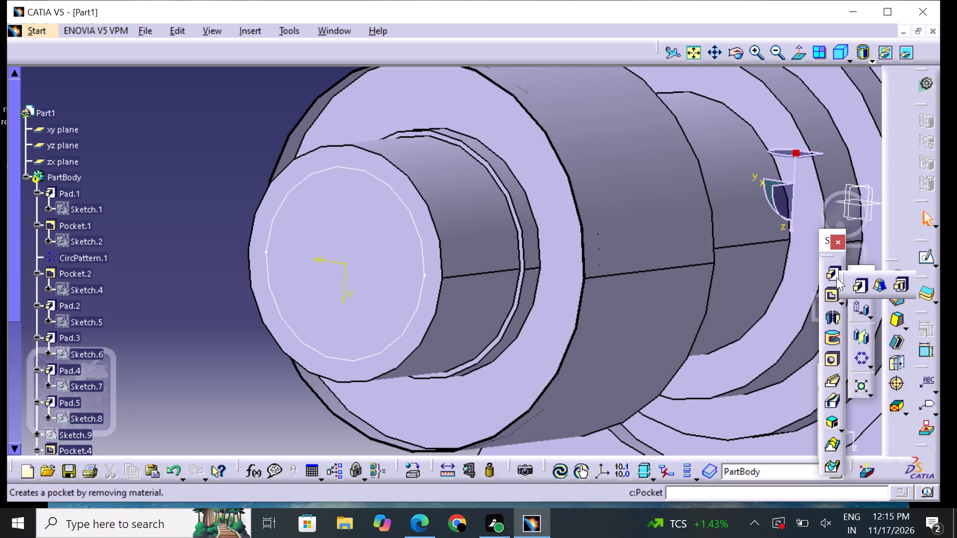
click(863, 287)
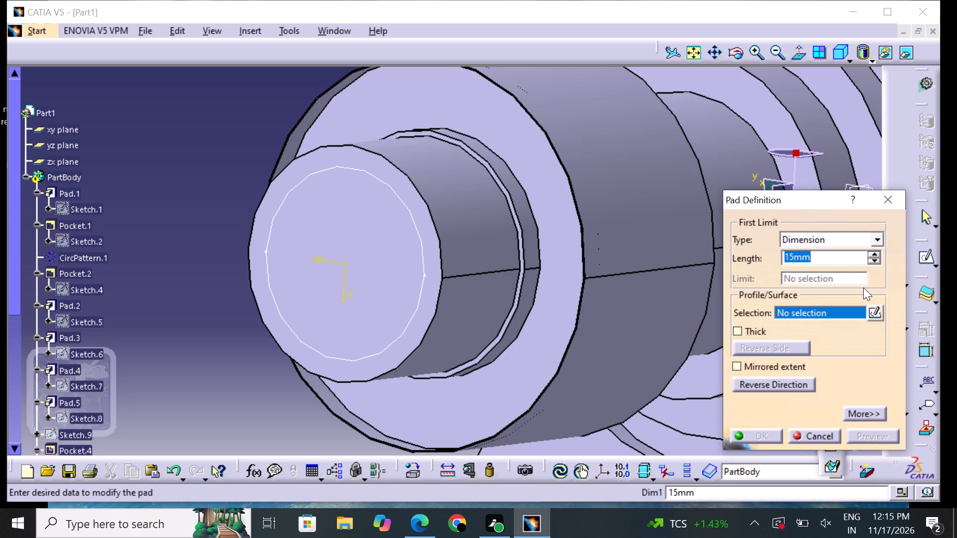
key(BackSpace)
key(3)
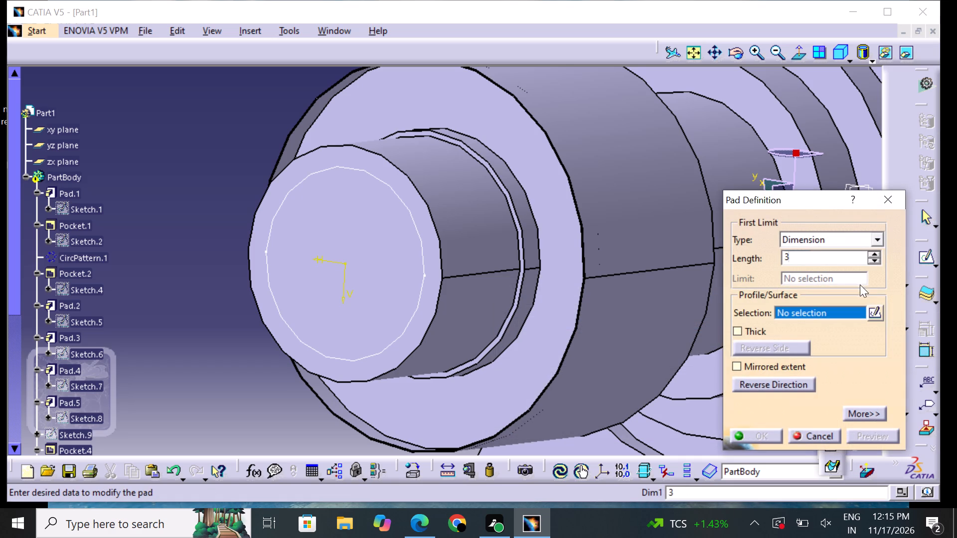
click(425, 247)
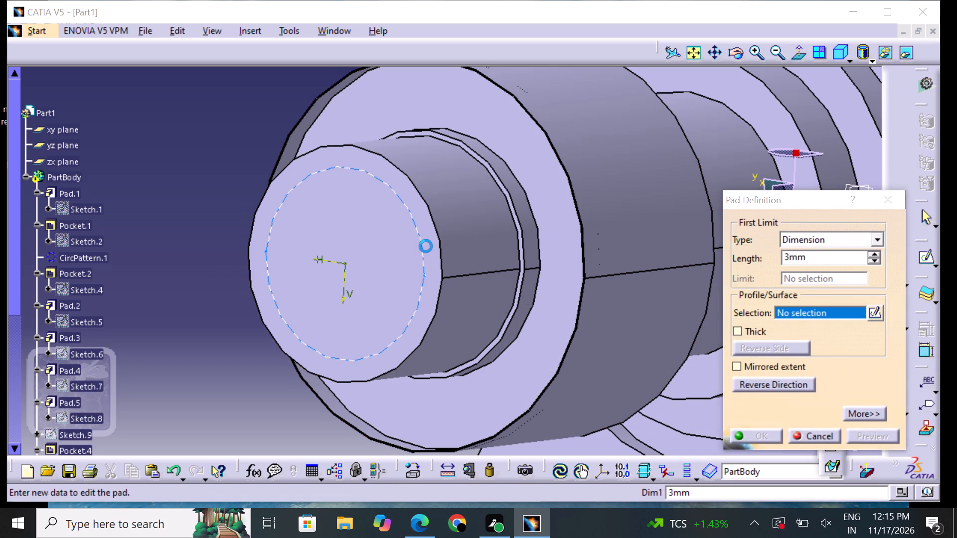
click(762, 436)
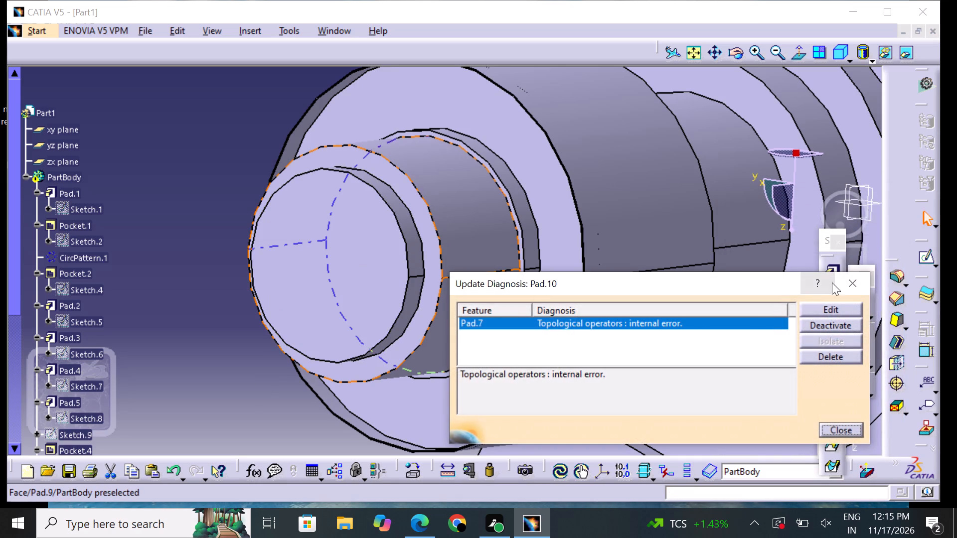
click(852, 284)
Start a new sketch on the end face of the 22 mm diameter, 3 mm long pad.
click(369, 260)
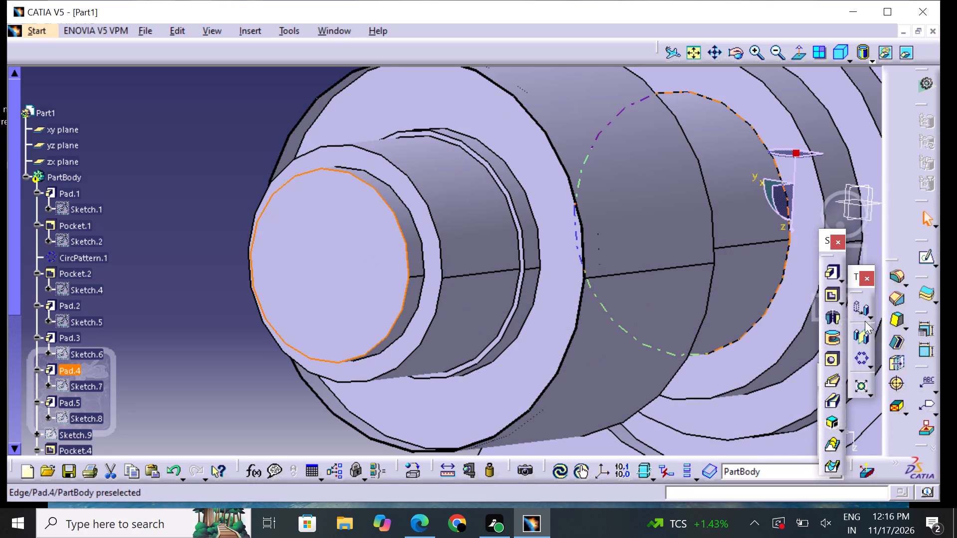
click(930, 261)
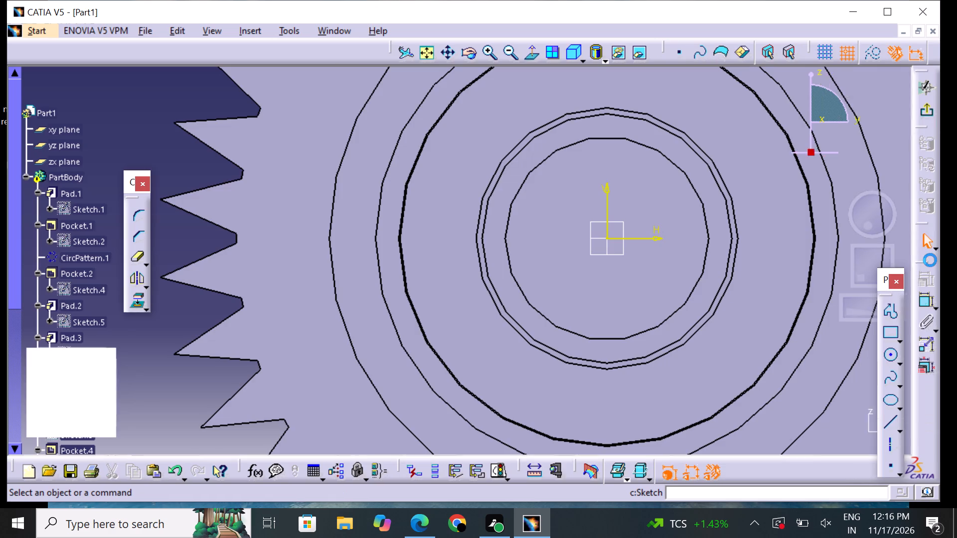
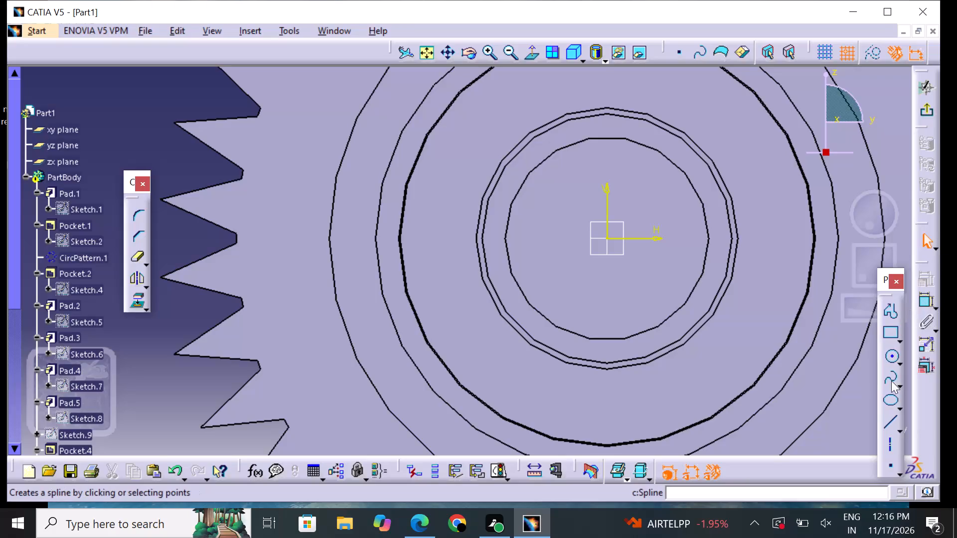
Sketch a circle about 20 mm in diameter centred on the sketch origin.
click(890, 361)
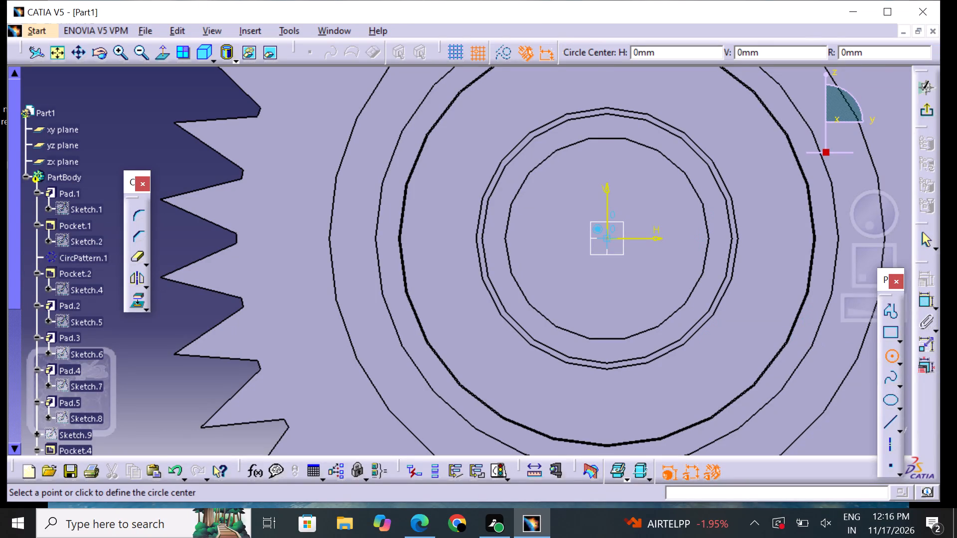
click(611, 241)
click(597, 293)
click(775, 290)
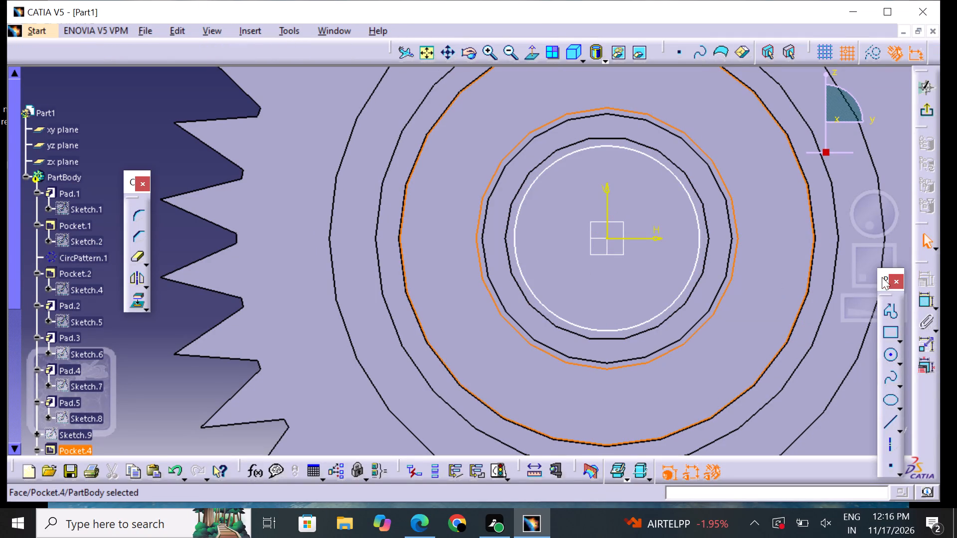
Dimension the circle's diameter, set it to 19 mm, and exit the sketch.
click(928, 299)
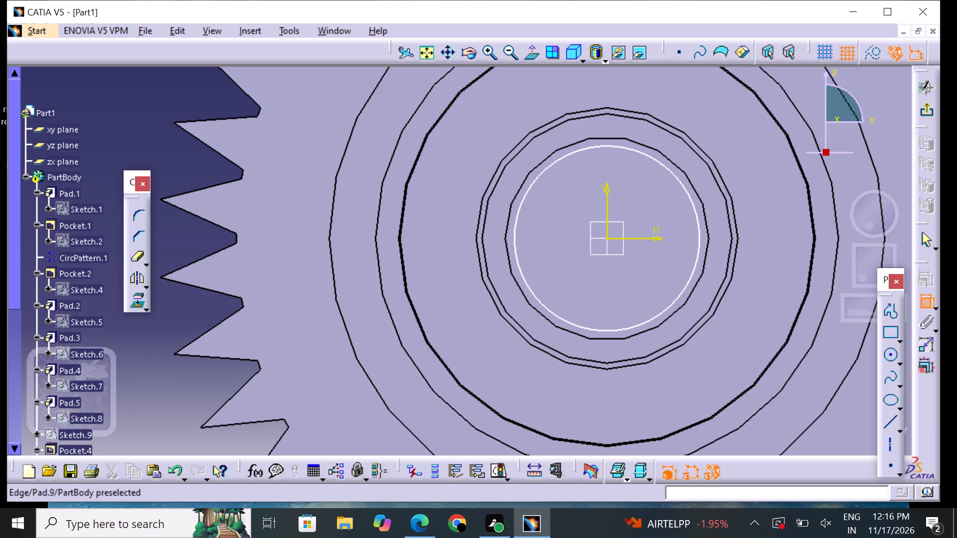
click(604, 329)
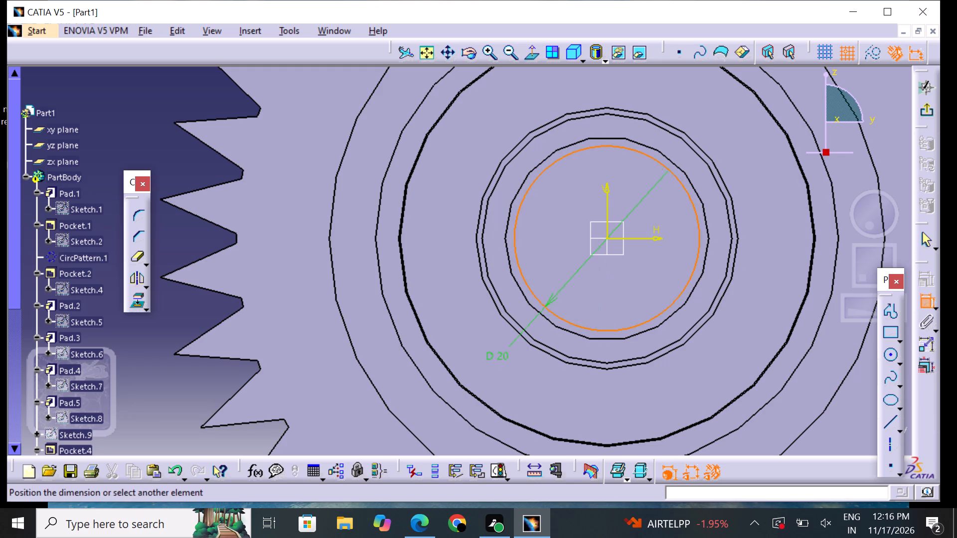
click(494, 360)
double_click(492, 362)
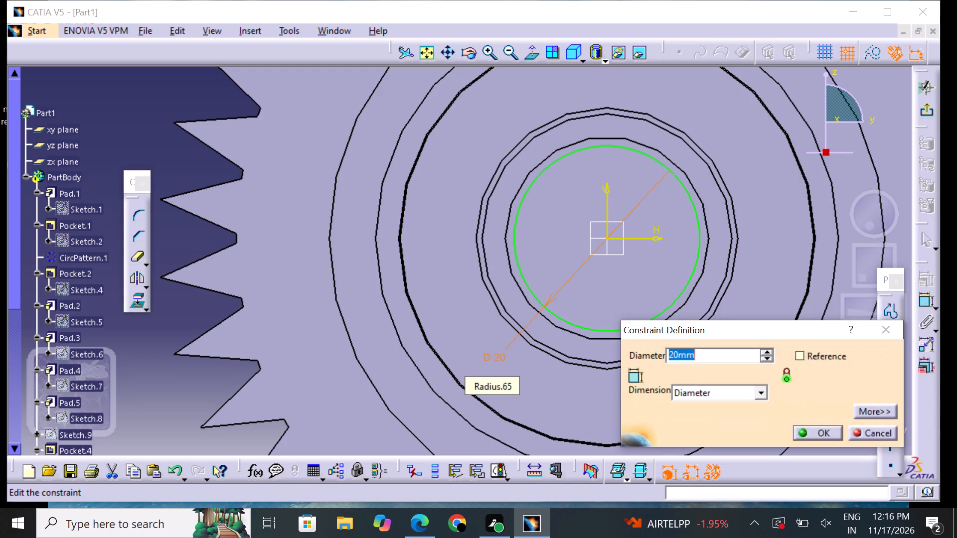
key(BackSpace)
text(19)
key(Return)
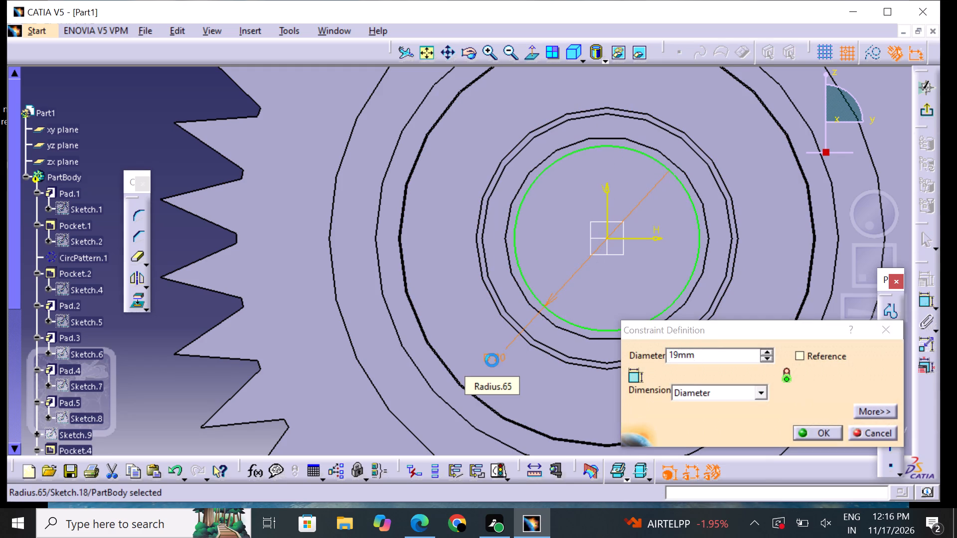
click(531, 369)
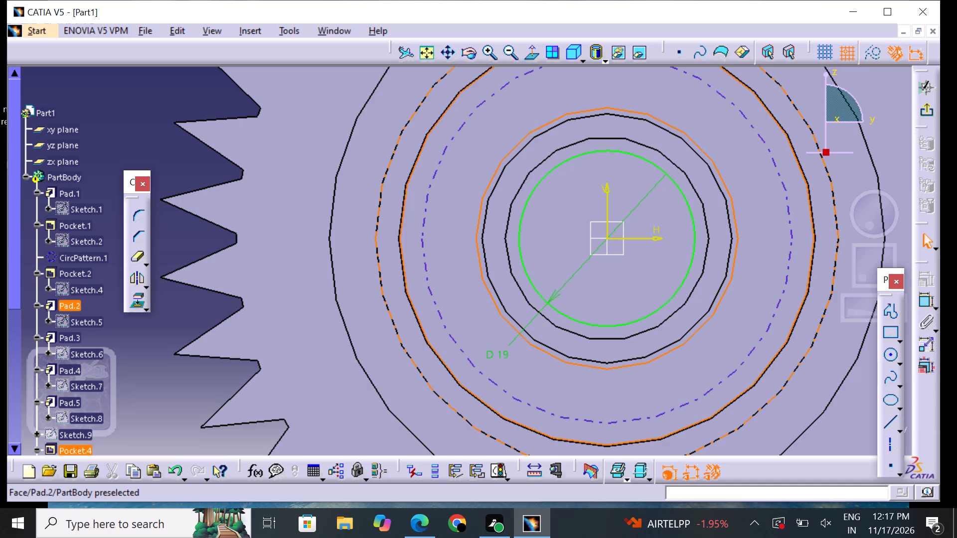
click(928, 115)
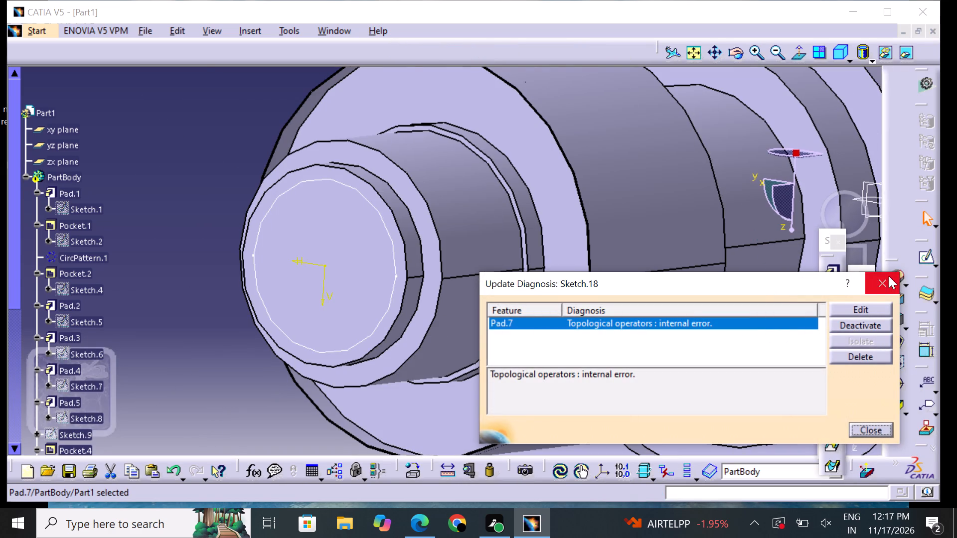
click(889, 276)
Pad the 19 mm circle sketch on the shaft's end face to a length of 35 mm.
click(836, 274)
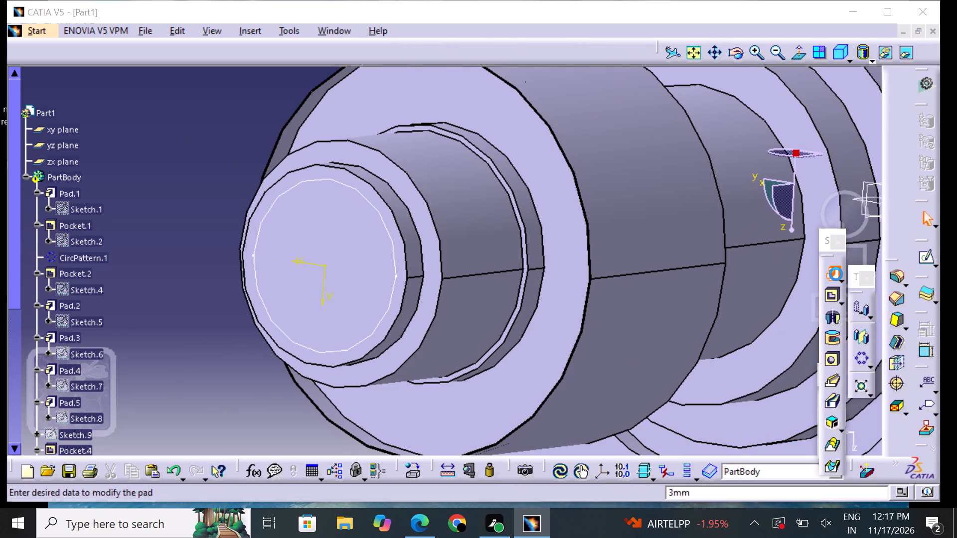
click(393, 235)
key(BackSpace)
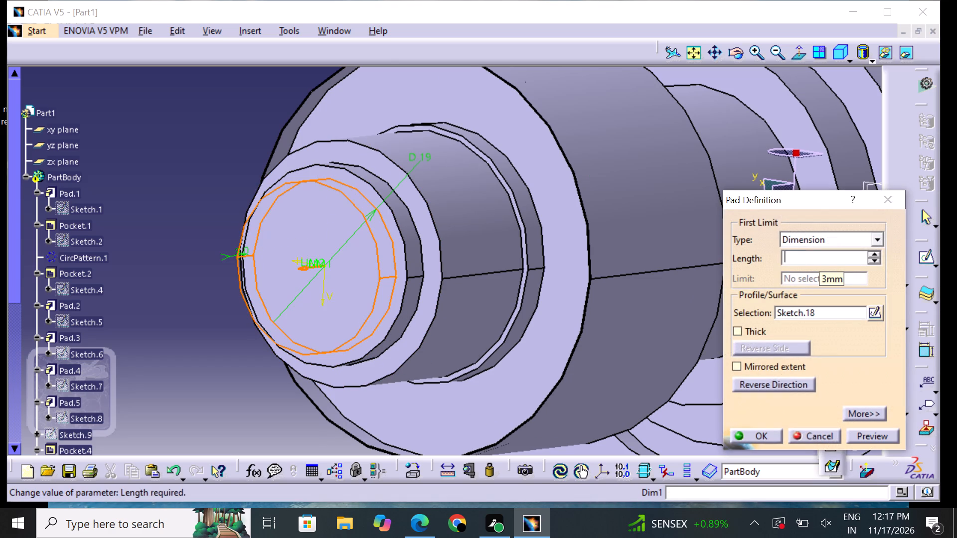
text(35)
key(Return)
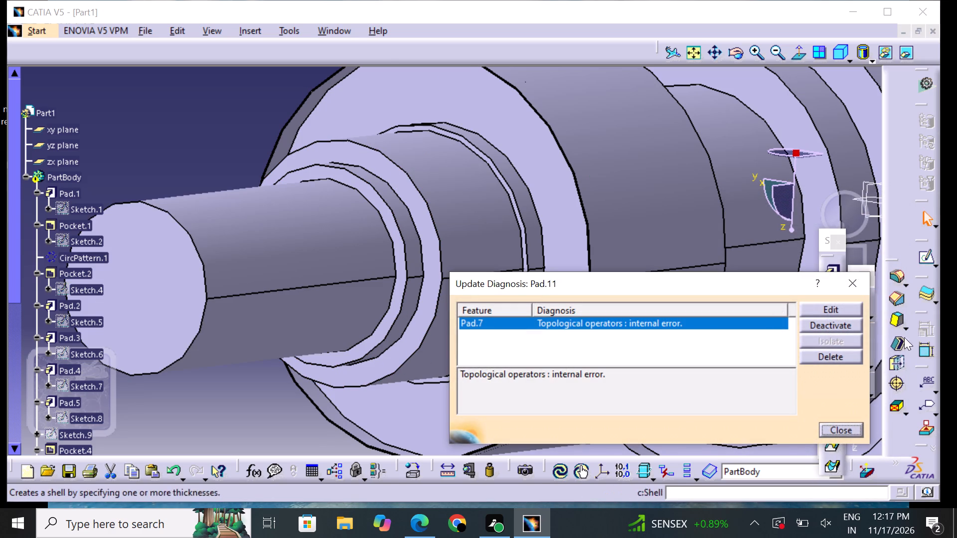
click(843, 428)
Open a sketch on the circular end face of the new 35 mm shaft section.
middle_drag(192, 114, 198, 128)
right_drag(196, 124, 198, 128)
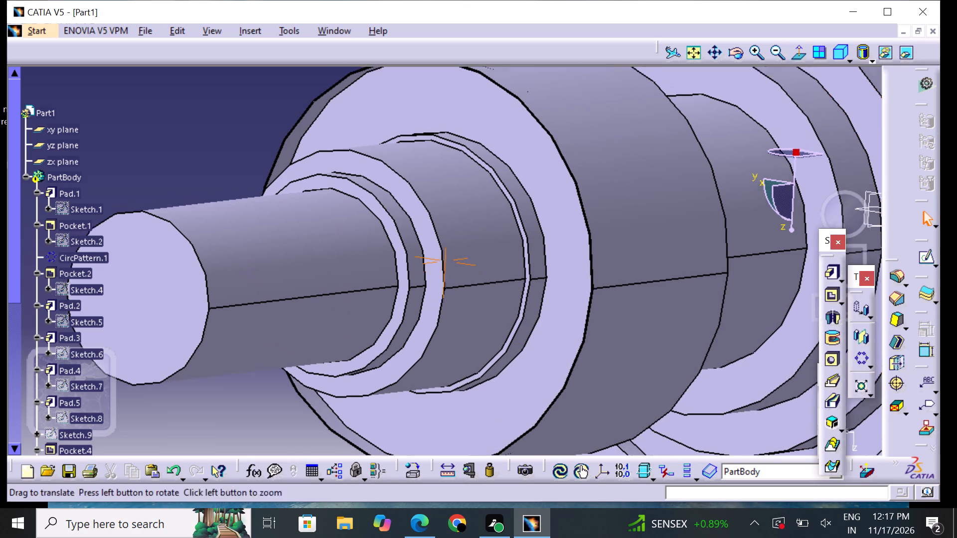
middle_drag(198, 128, 504, 178)
right_drag(198, 128, 504, 178)
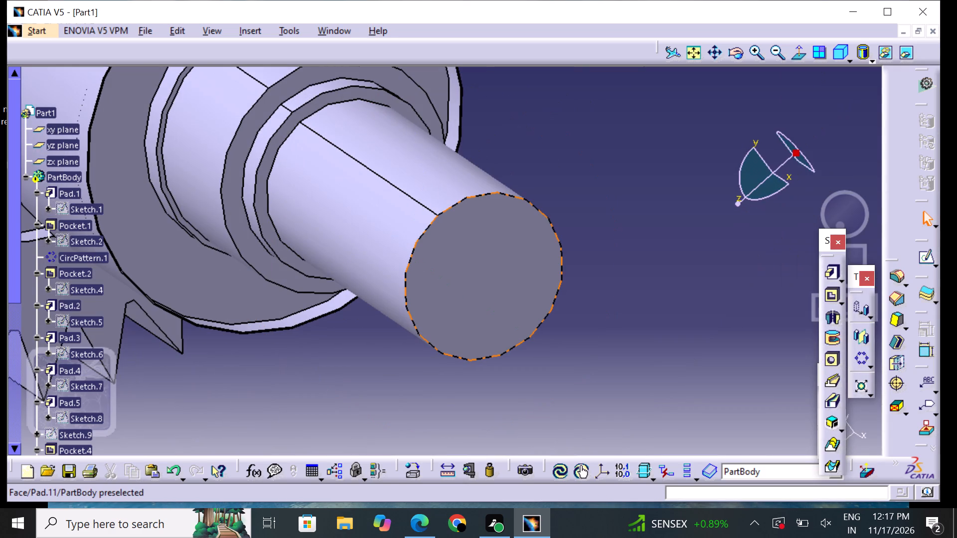
click(461, 256)
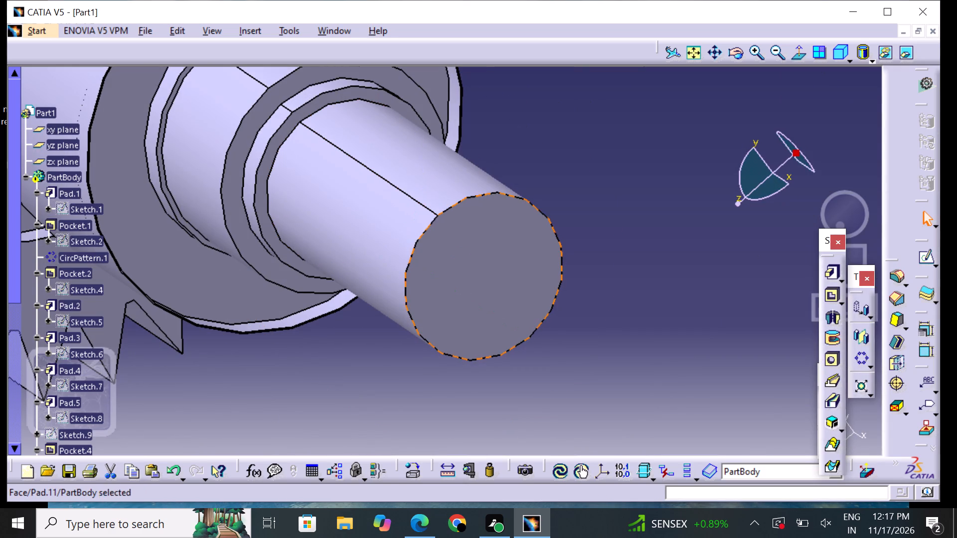
click(919, 254)
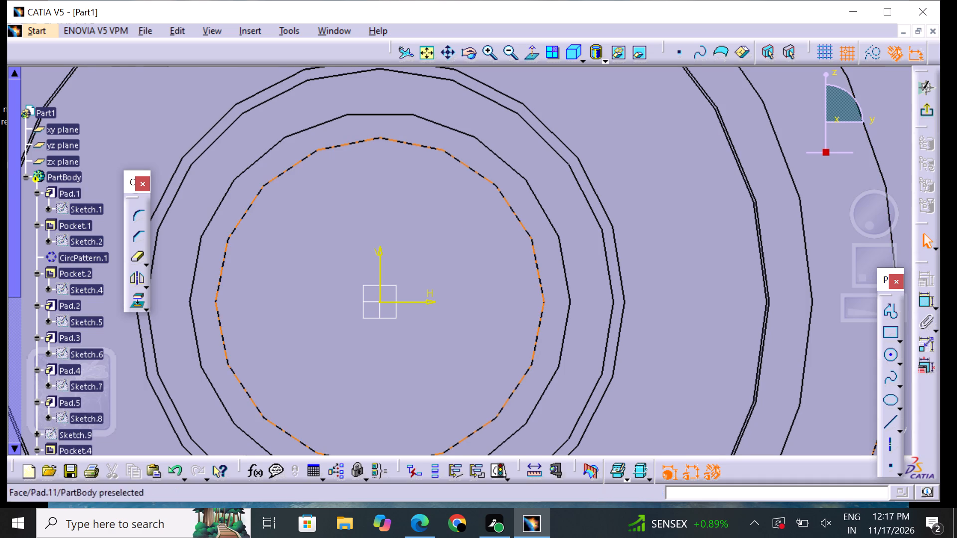
Sketch a rectangle about 10 mm by 10 mm with one corner at the sketch origin.
middle_drag(415, 266, 494, 236)
middle_drag(441, 315, 444, 290)
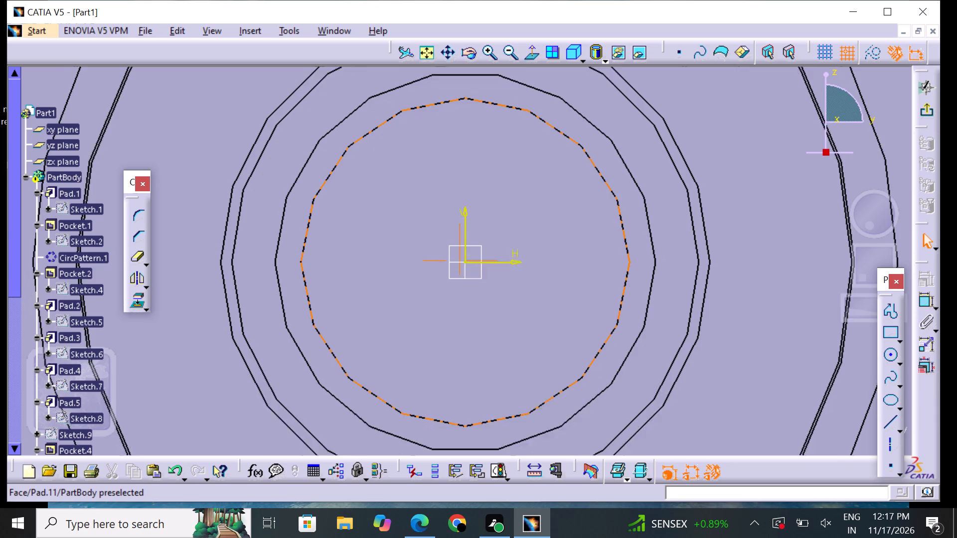
middle_drag(444, 290, 444, 286)
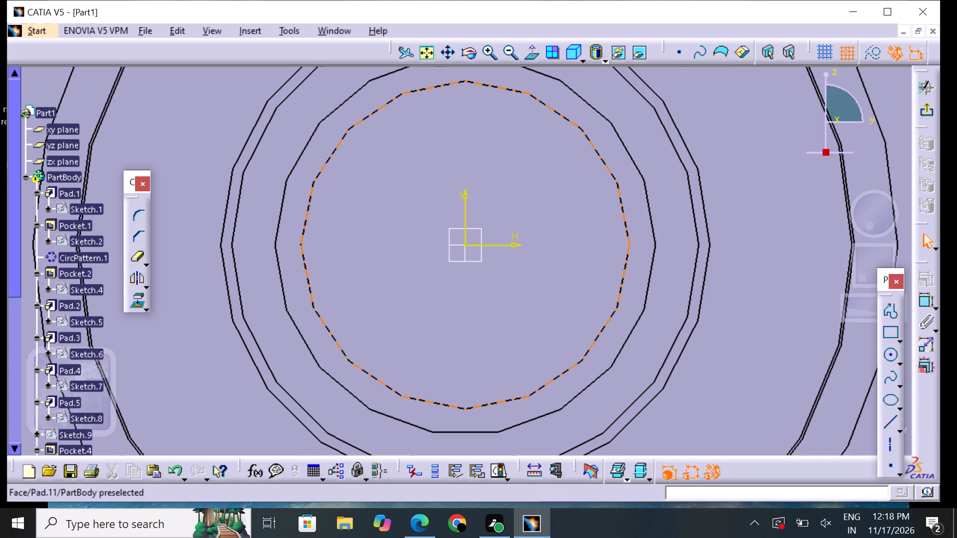
middle_drag(473, 195, 472, 282)
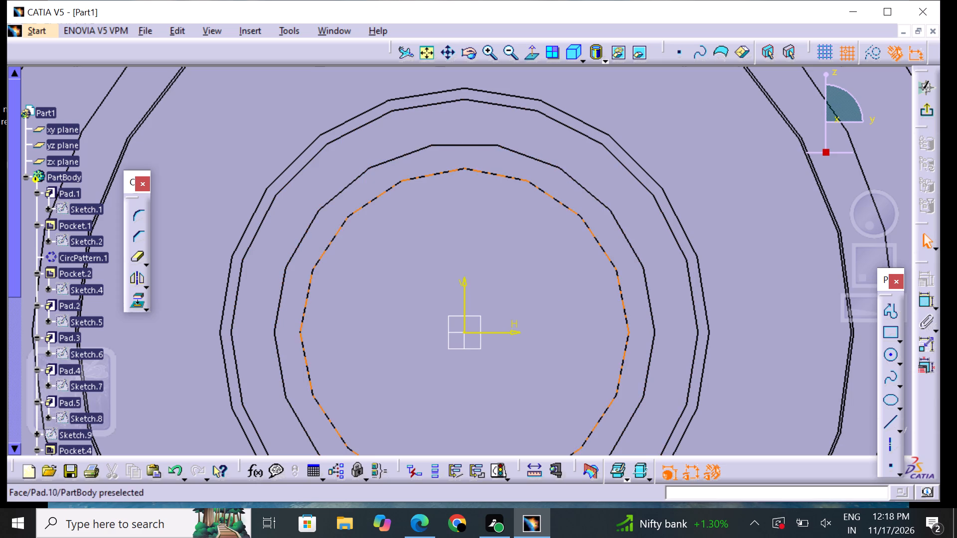
click(872, 333)
click(896, 336)
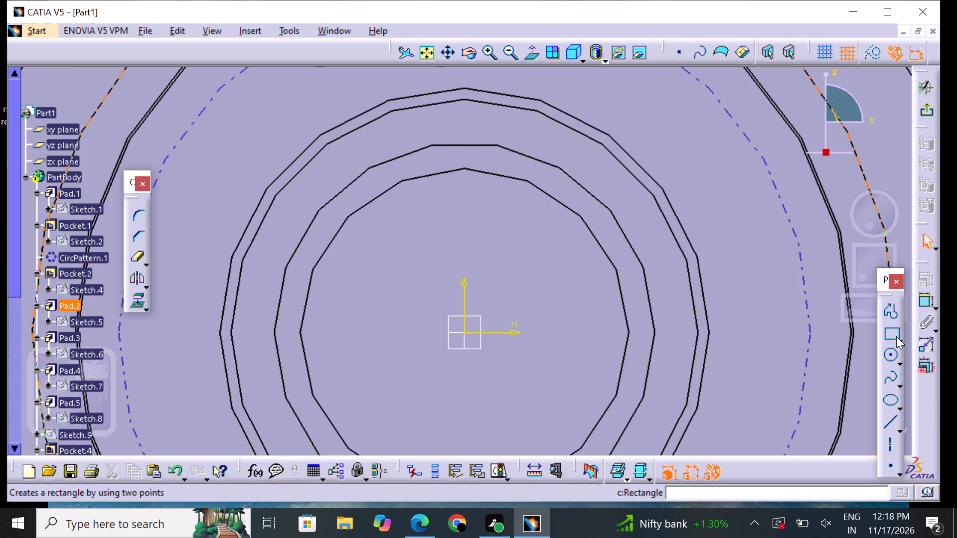
click(774, 346)
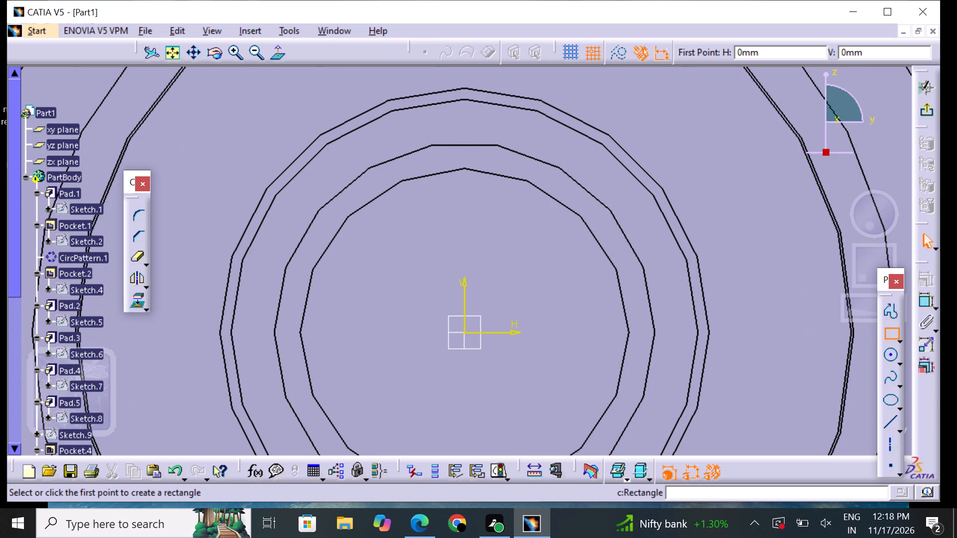
drag(421, 149, 431, 150)
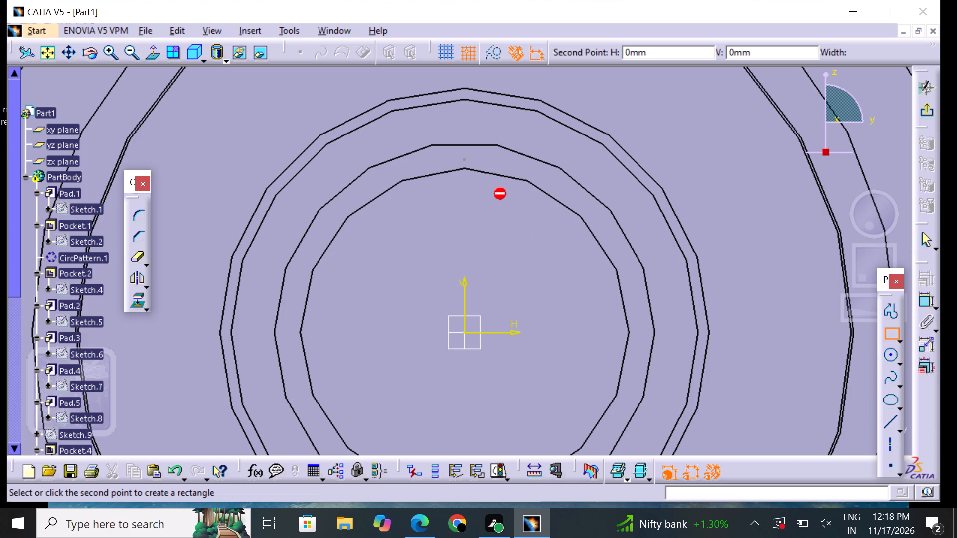
click(576, 279)
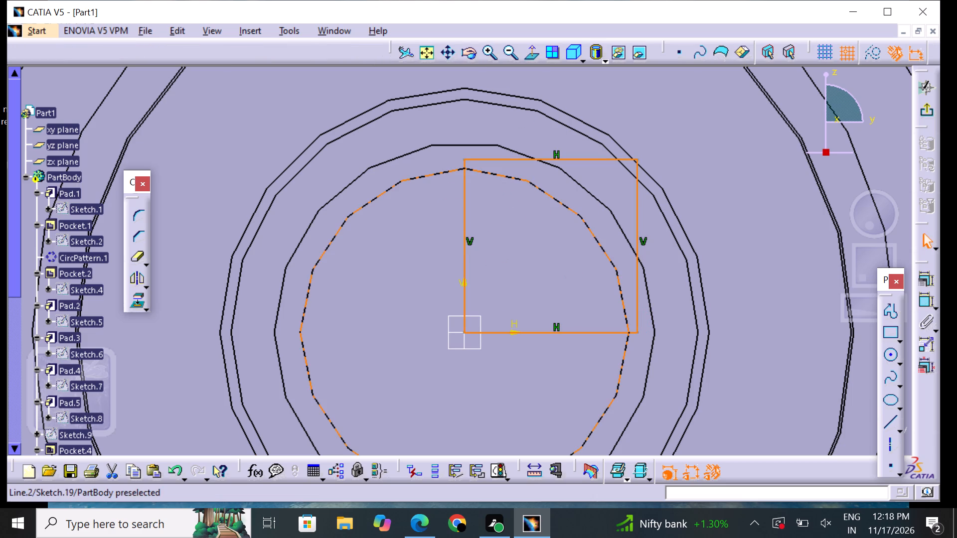
click(704, 184)
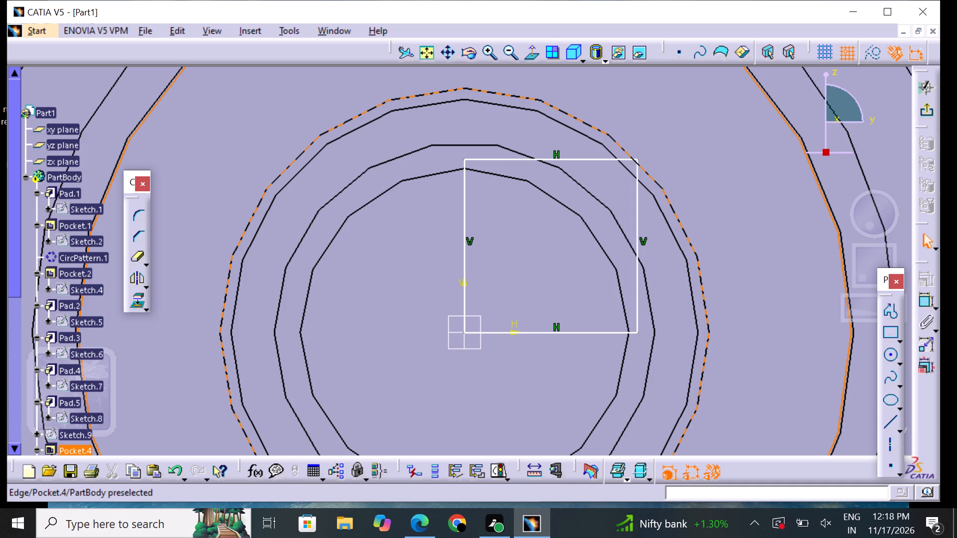
Dimension the rectangle's vertical side and set its height to 1 mm.
click(928, 301)
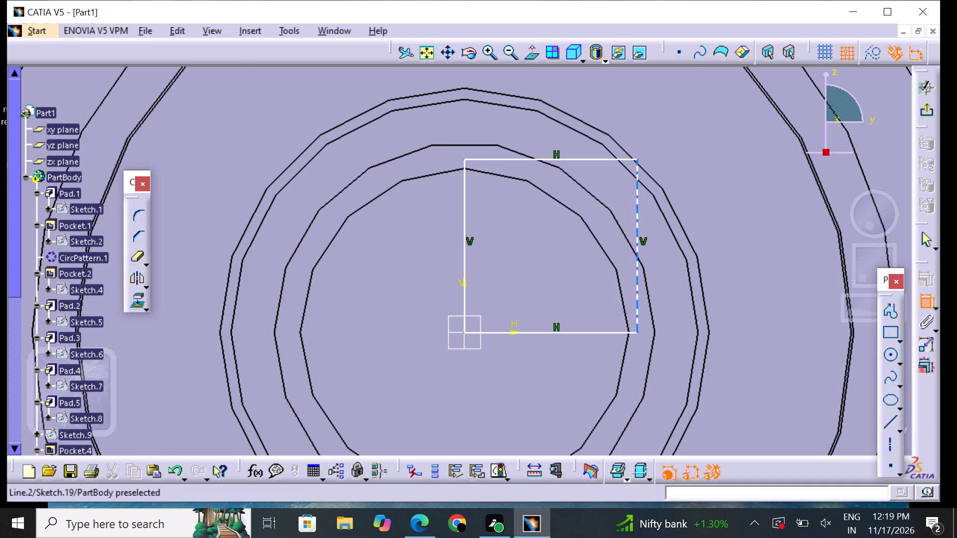
click(638, 244)
click(709, 262)
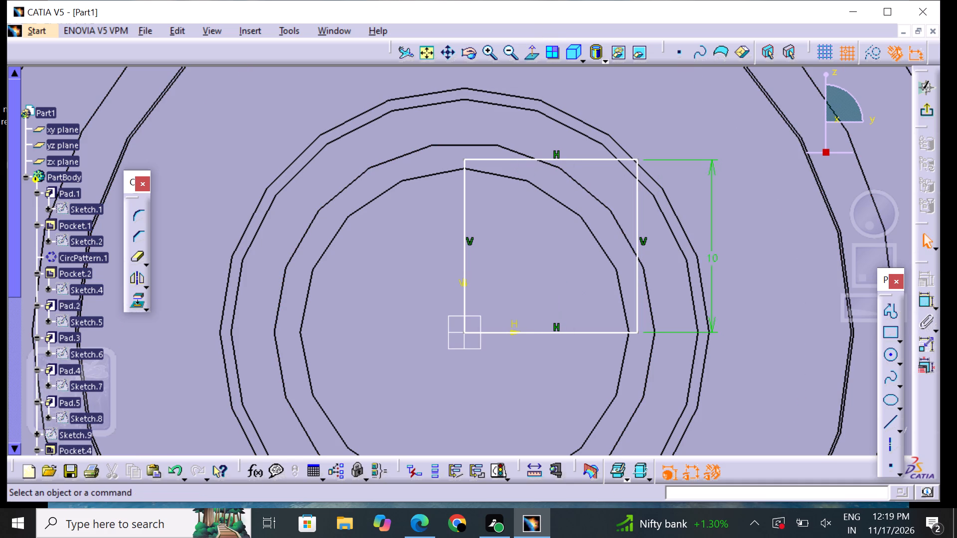
double_click(714, 257)
key(BackSpace)
key(1)
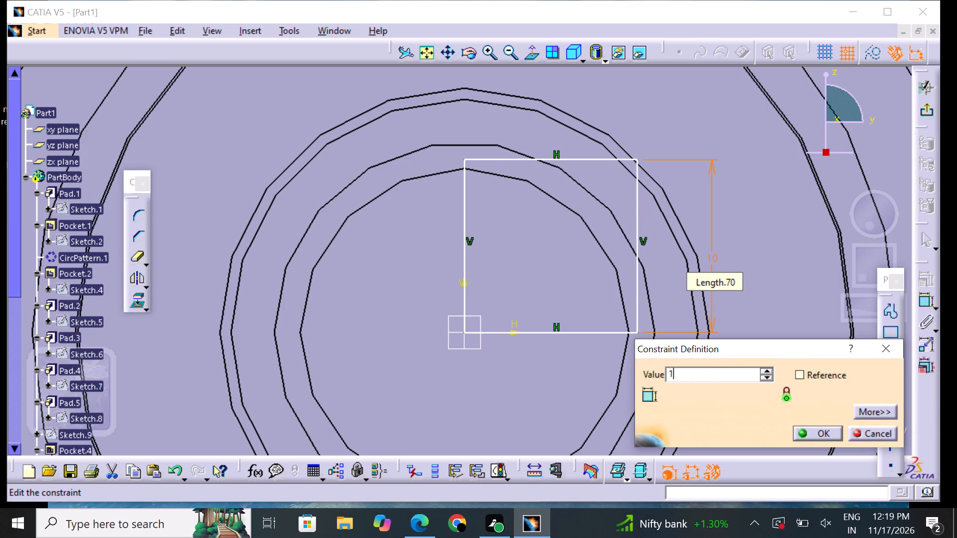
key(Return)
click(757, 228)
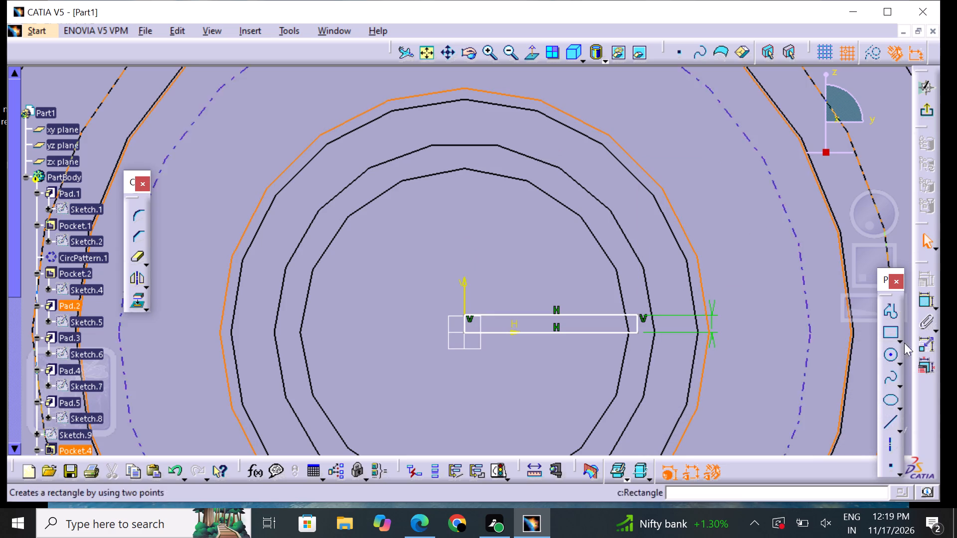
Dimension the rectangle's horizontal side and set its width to 2 mm.
click(919, 297)
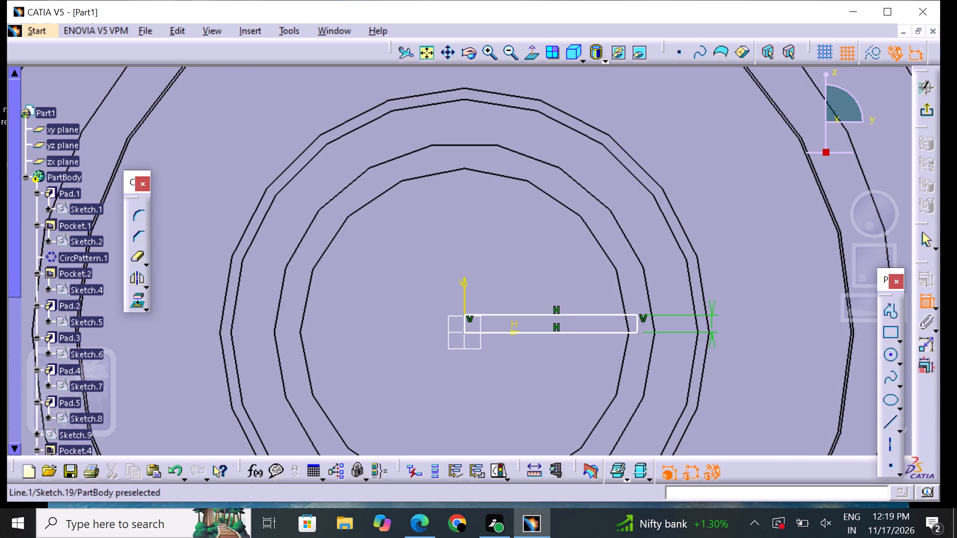
click(577, 315)
click(561, 272)
click(557, 268)
click(557, 268)
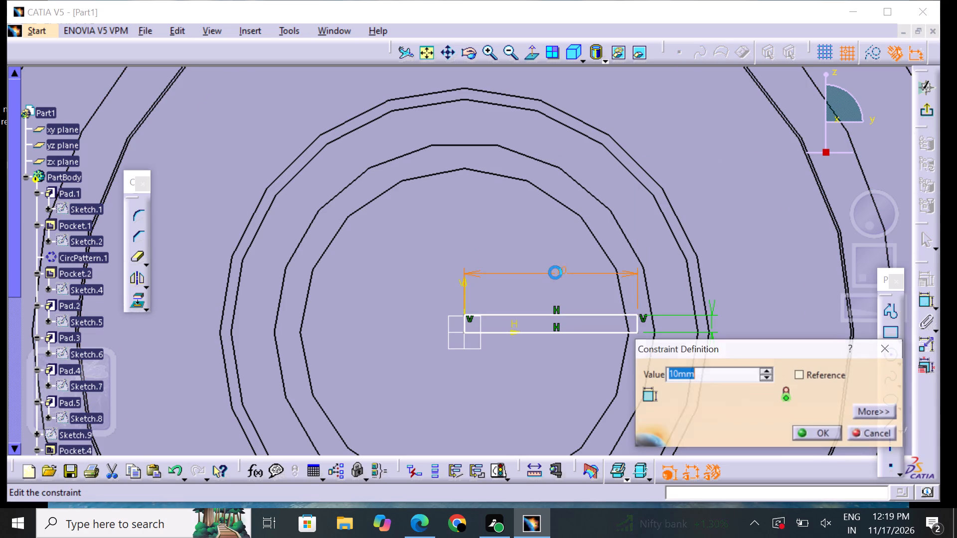
key(BackSpace)
key(2)
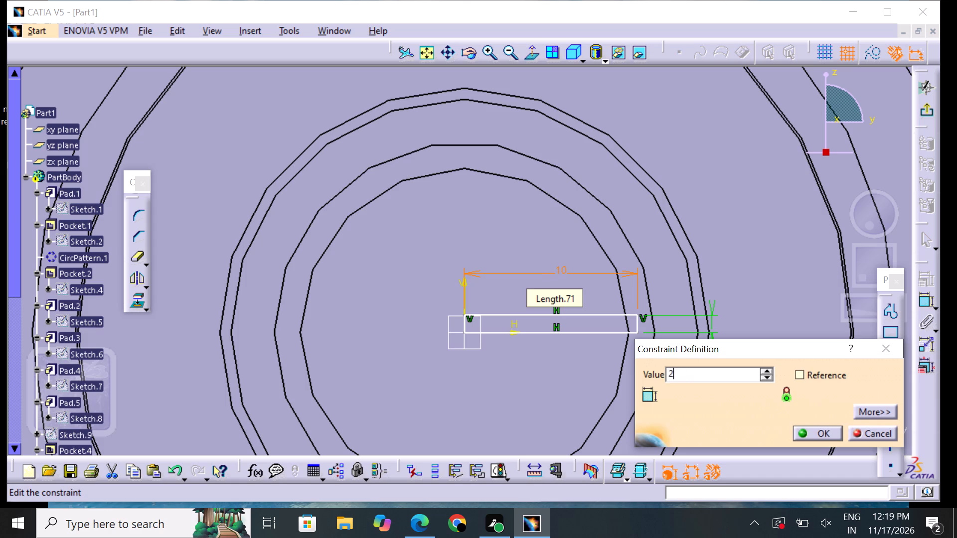
key(Return)
click(750, 281)
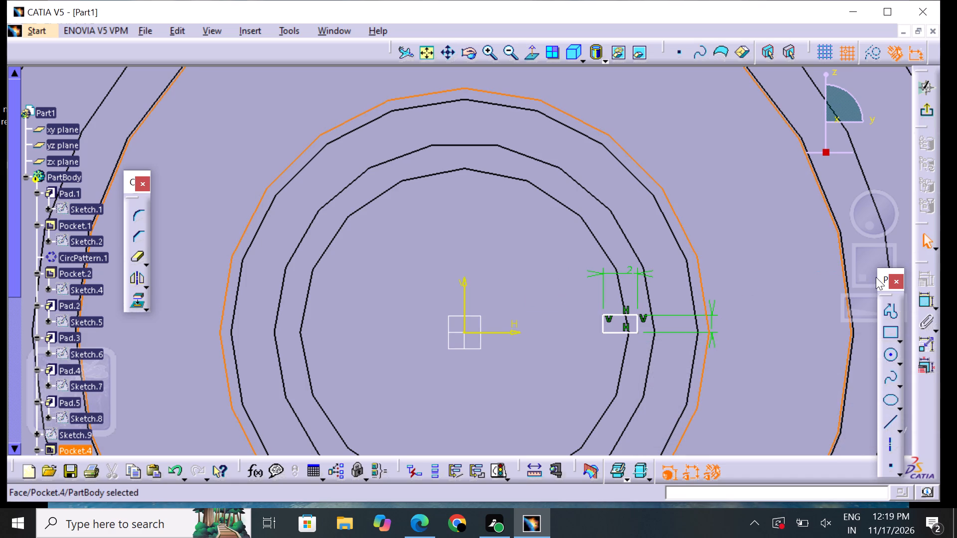
Constrain the rectangle's two vertical sides to be symmetric about the sketch's vertical axis.
click(923, 300)
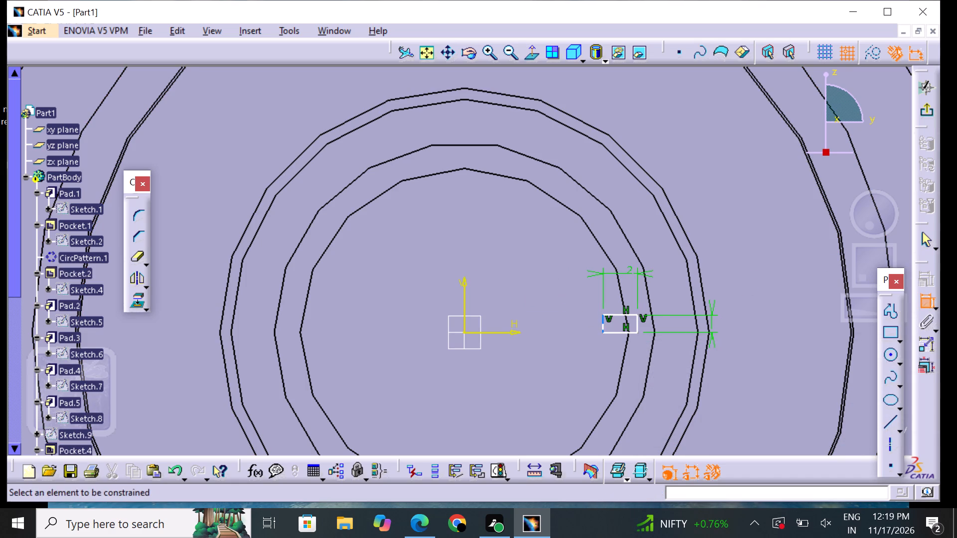
click(602, 325)
click(637, 323)
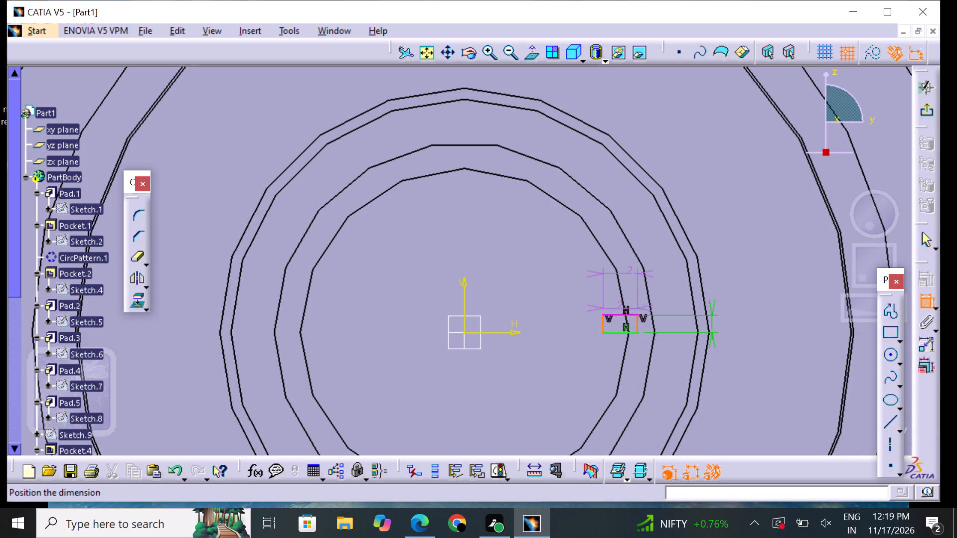
right_click(627, 322)
click(651, 276)
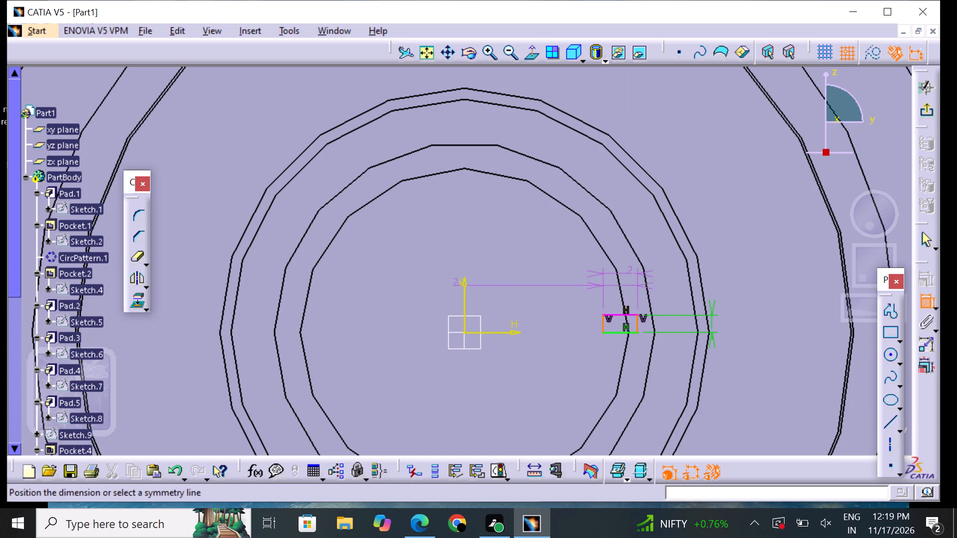
click(465, 283)
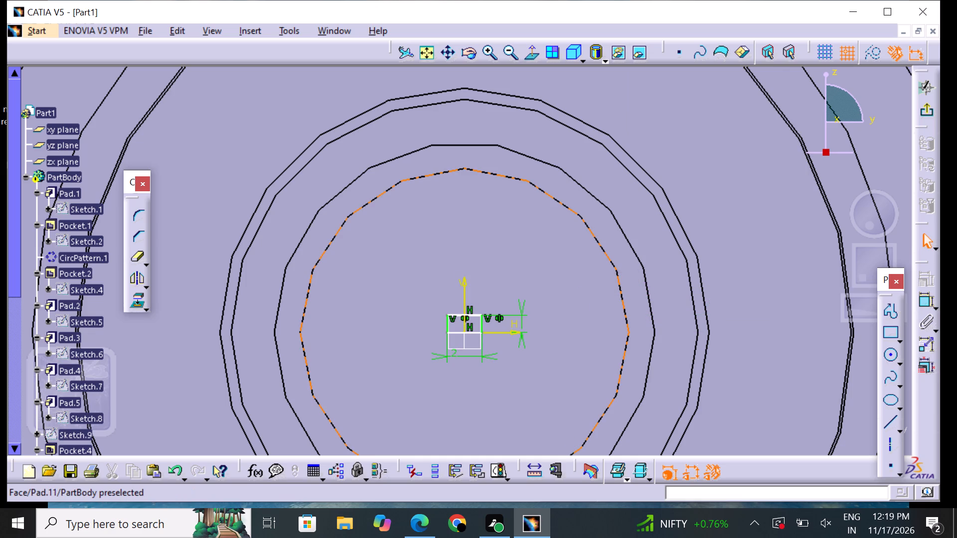
Delete all four sides of the small rectangle on the shaft's end face.
drag(403, 293, 529, 333)
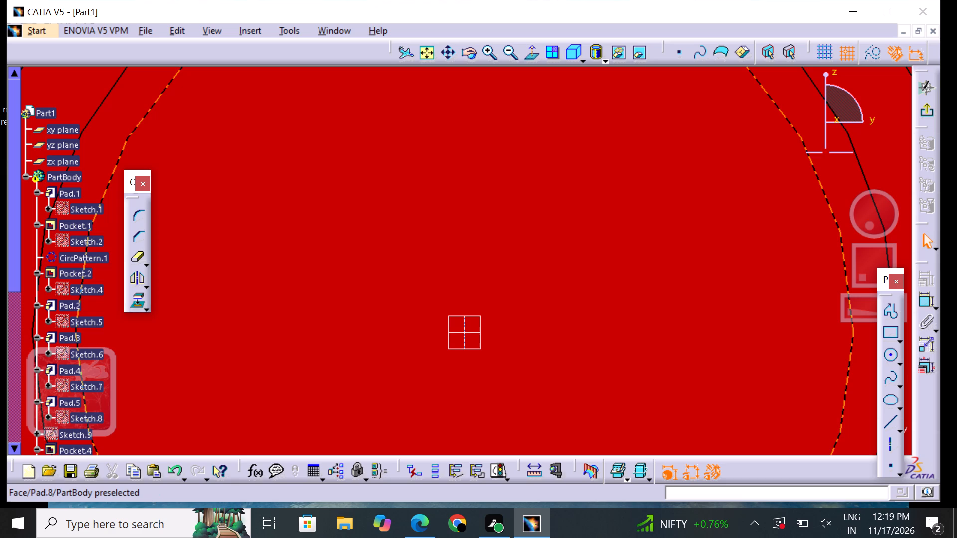
key(ctrl+z)
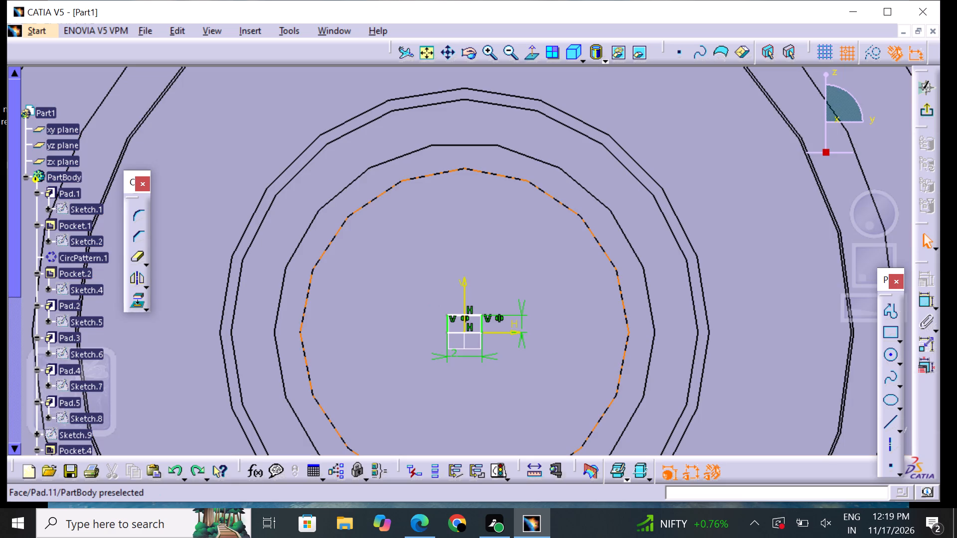
drag(428, 296, 478, 348)
click(471, 318)
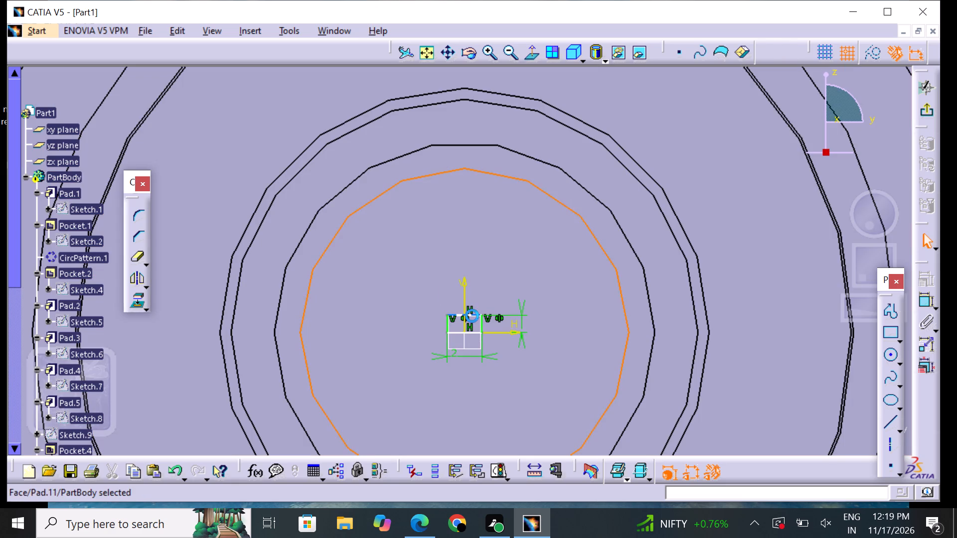
click(472, 316)
right_click(472, 316)
click(490, 286)
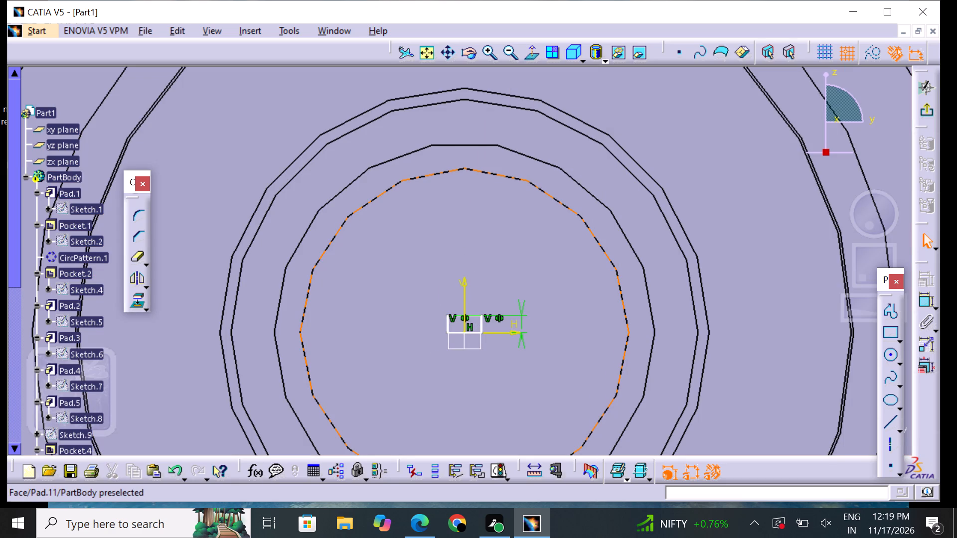
click(448, 325)
right_click(448, 324)
click(474, 290)
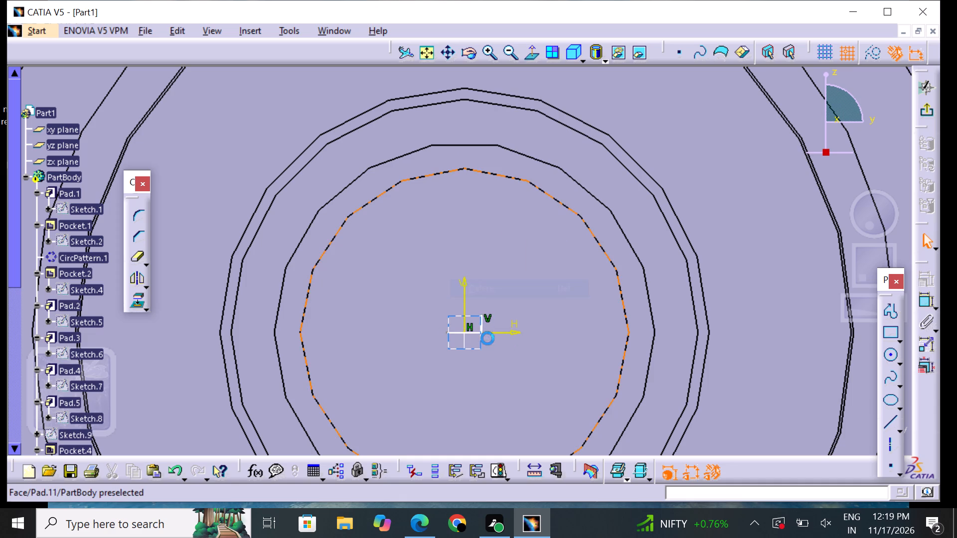
click(482, 329)
right_click(482, 326)
click(506, 288)
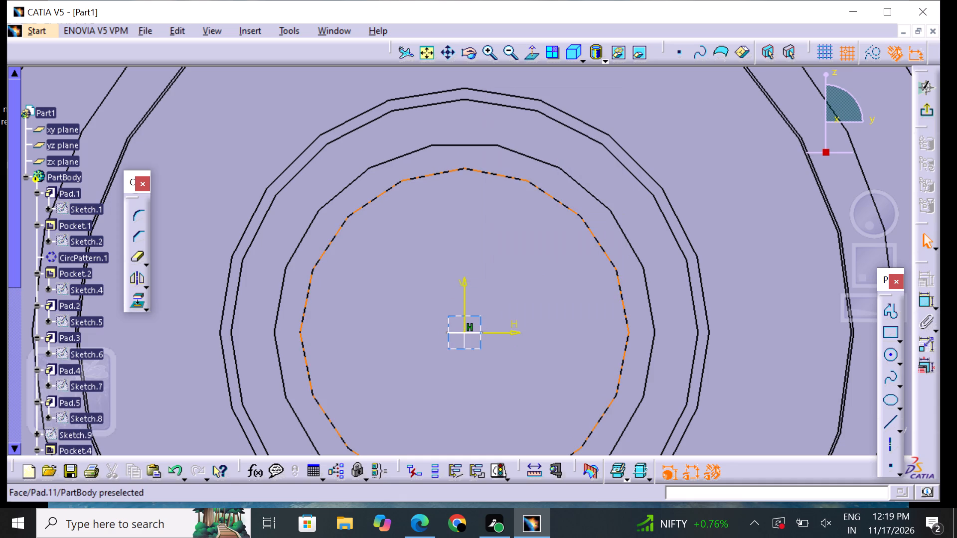
click(458, 334)
right_click(456, 333)
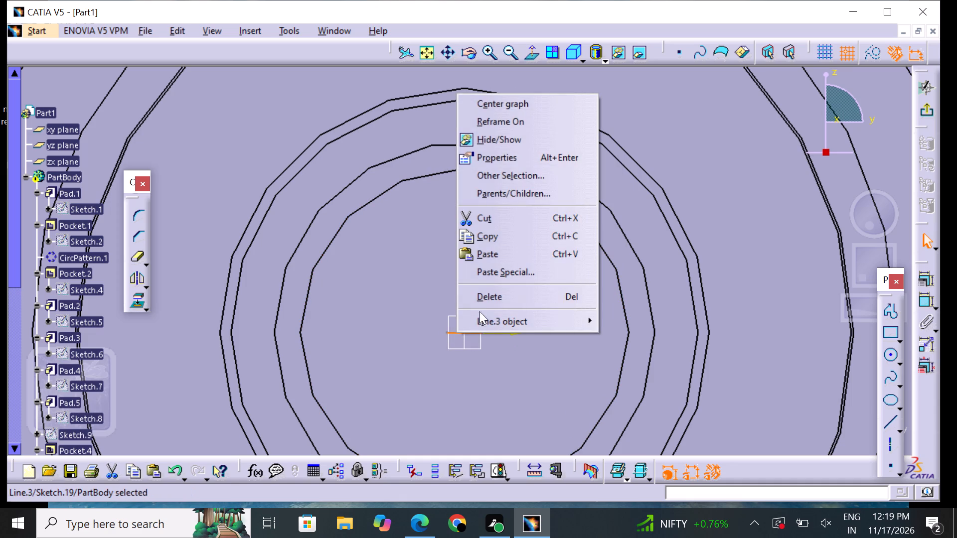
click(491, 301)
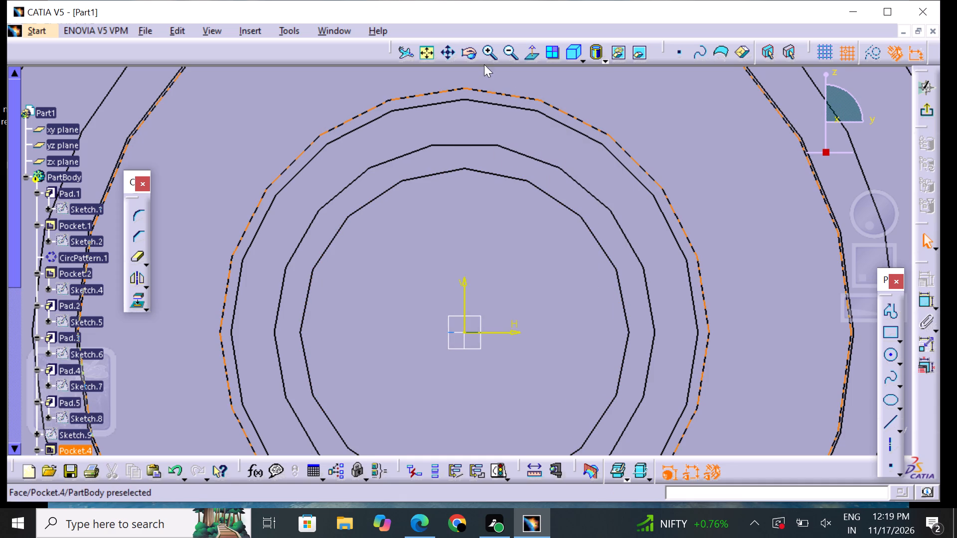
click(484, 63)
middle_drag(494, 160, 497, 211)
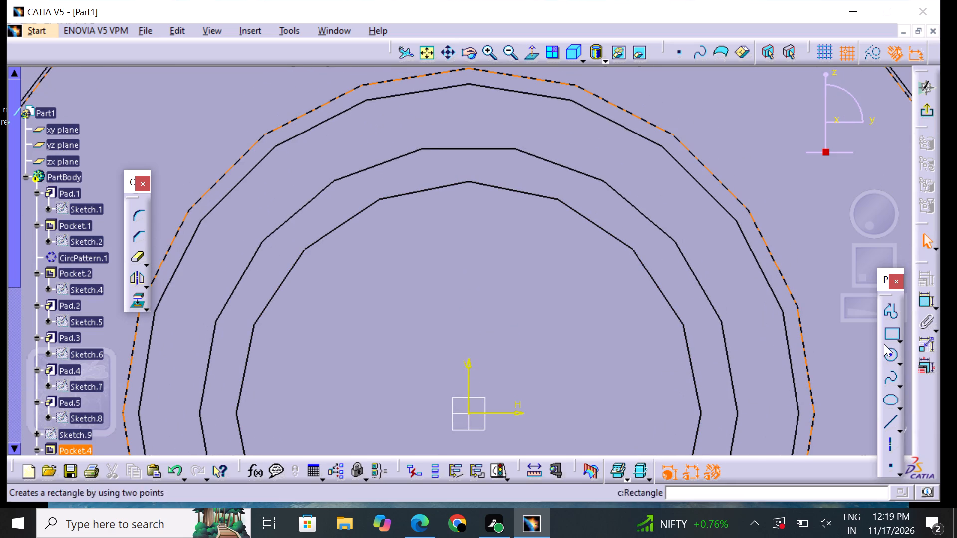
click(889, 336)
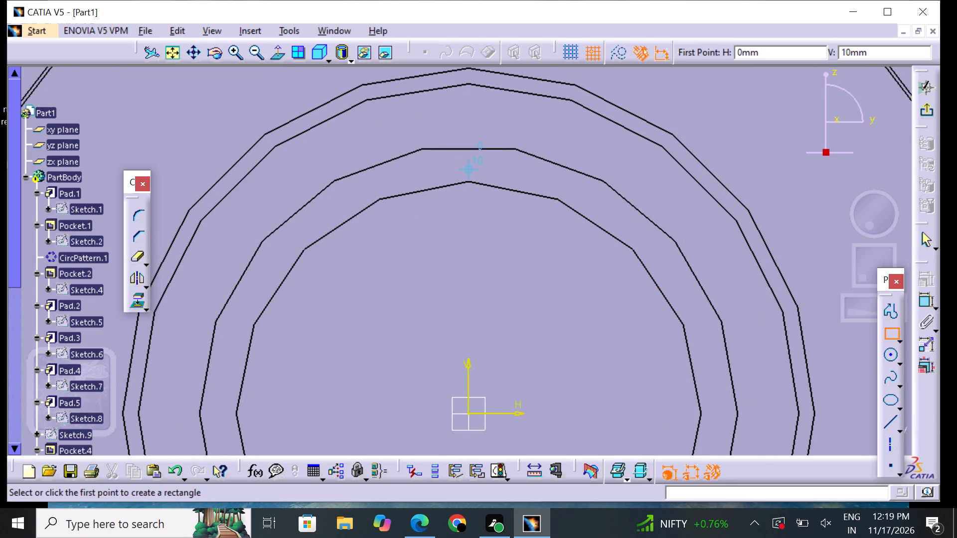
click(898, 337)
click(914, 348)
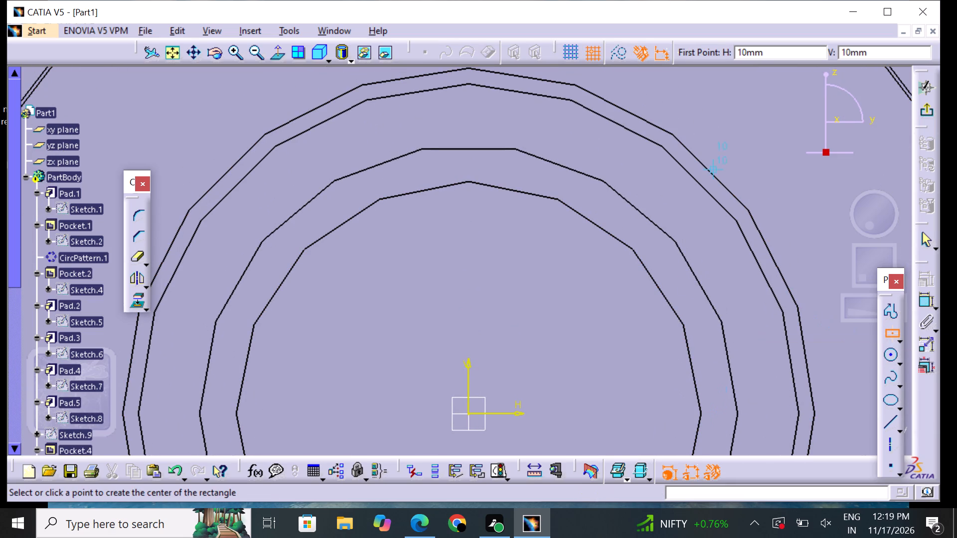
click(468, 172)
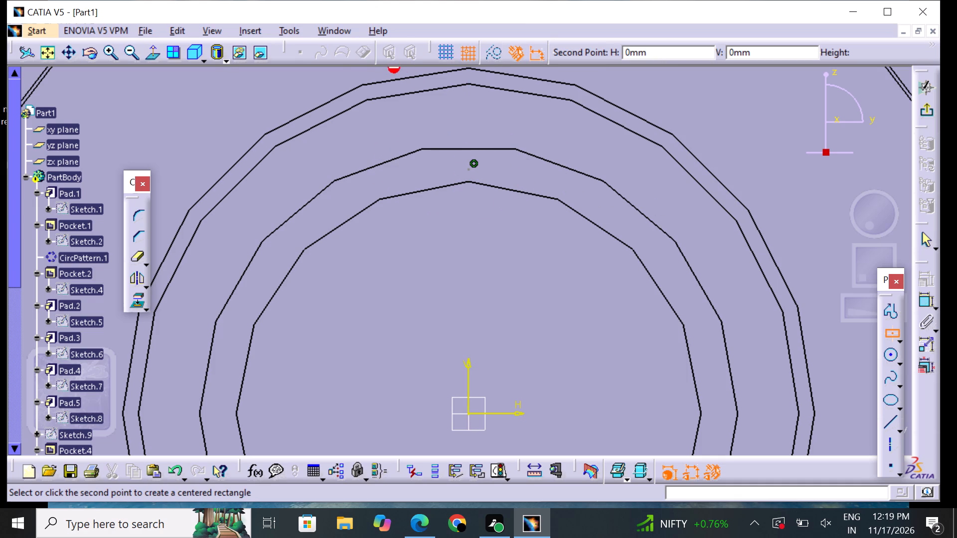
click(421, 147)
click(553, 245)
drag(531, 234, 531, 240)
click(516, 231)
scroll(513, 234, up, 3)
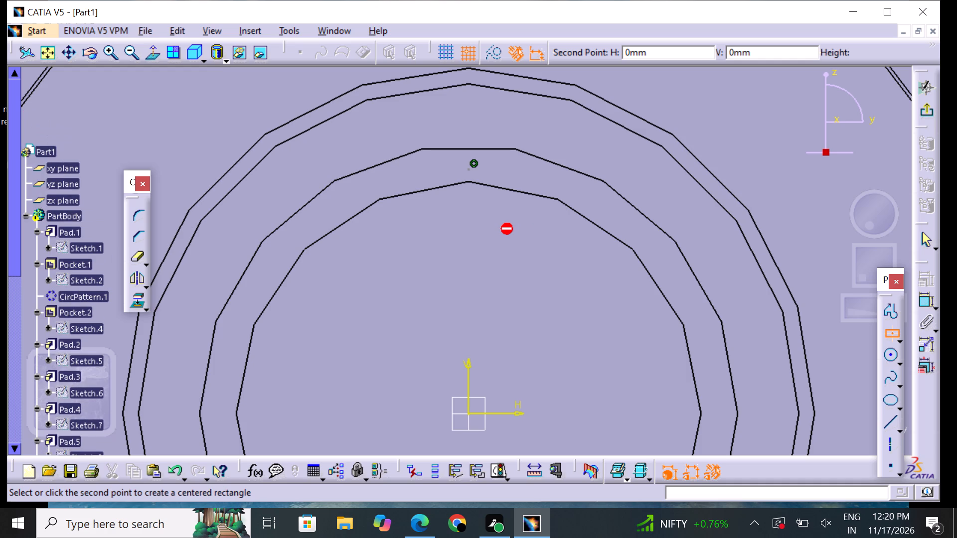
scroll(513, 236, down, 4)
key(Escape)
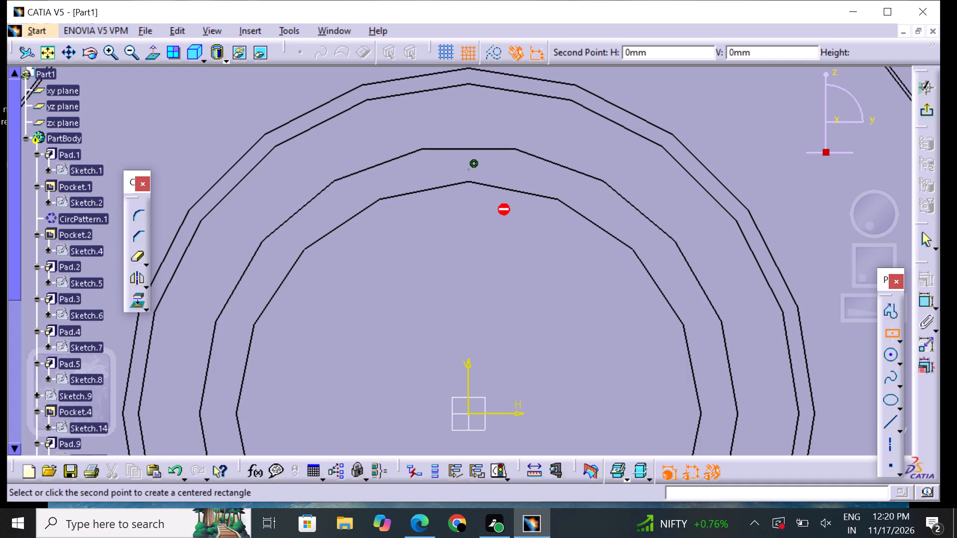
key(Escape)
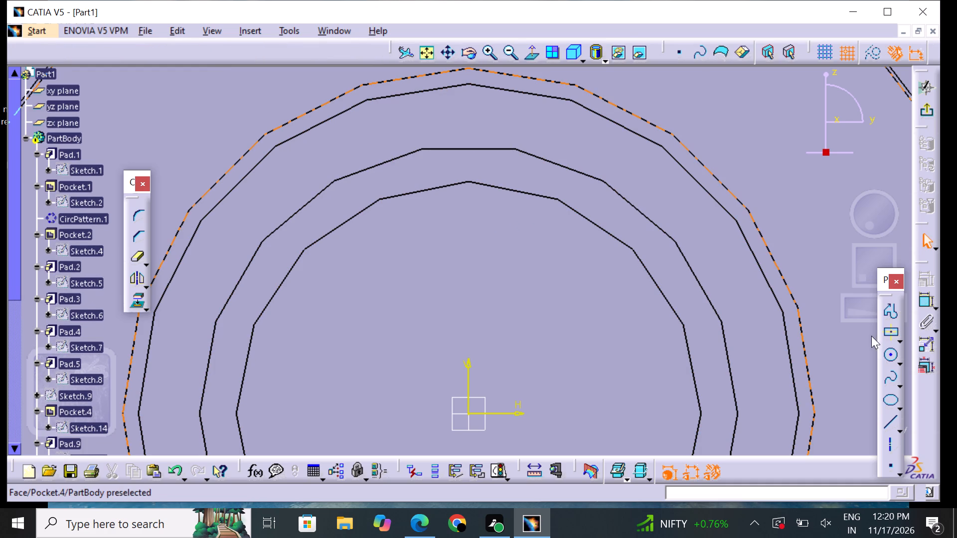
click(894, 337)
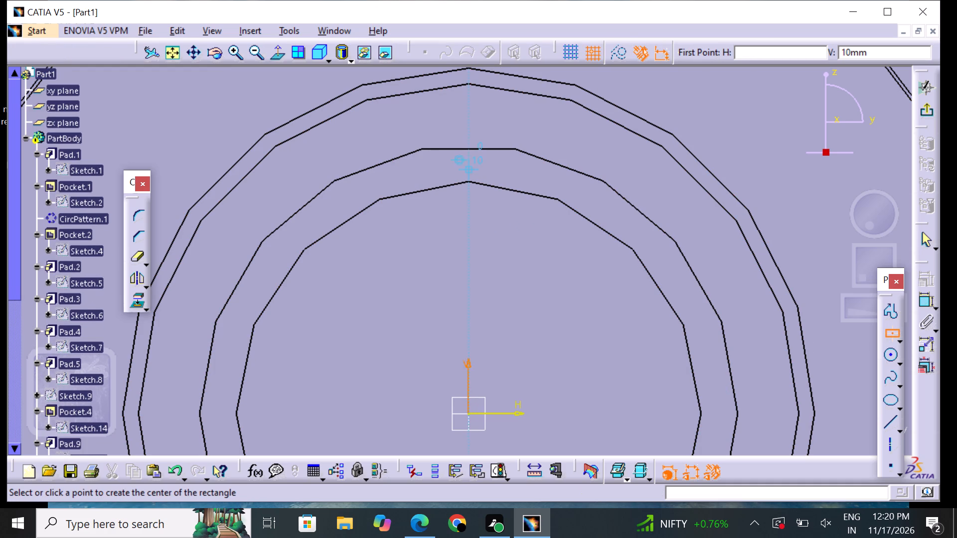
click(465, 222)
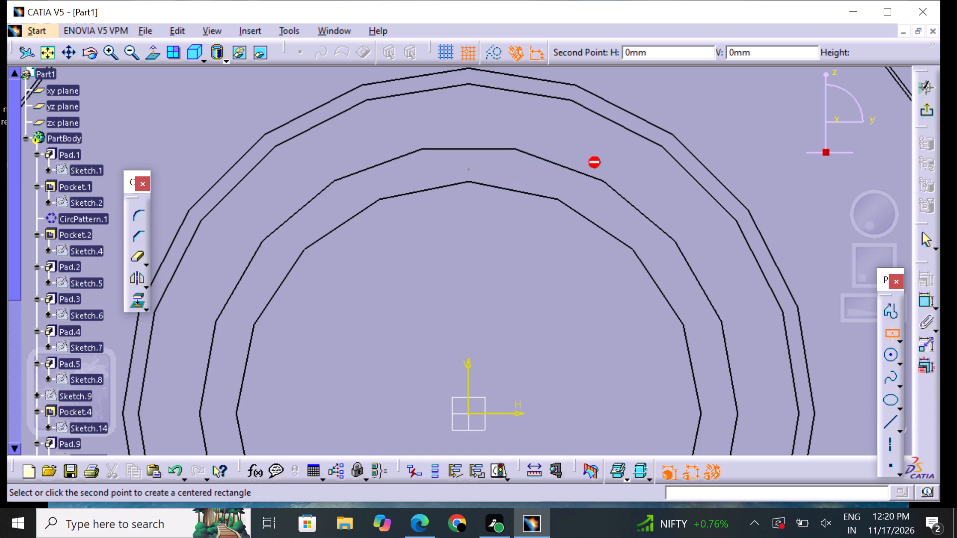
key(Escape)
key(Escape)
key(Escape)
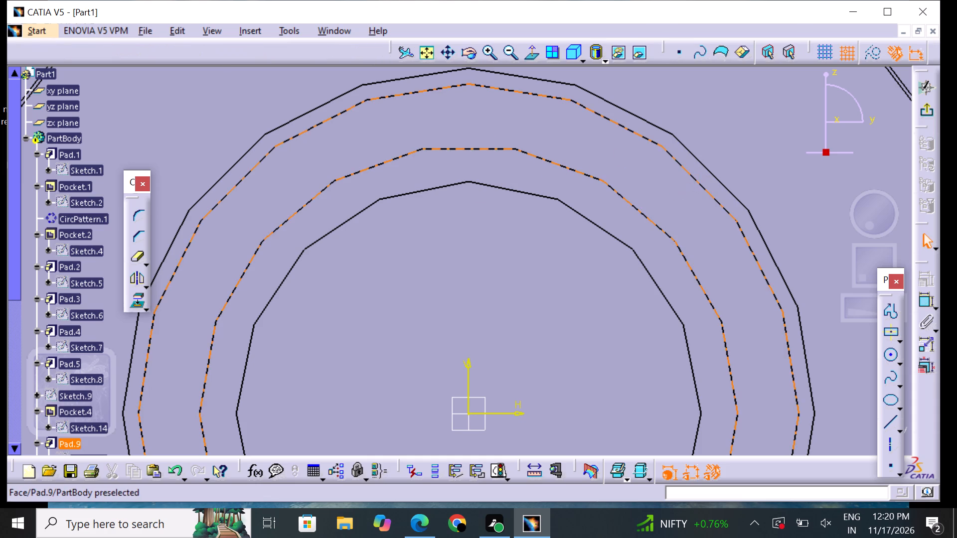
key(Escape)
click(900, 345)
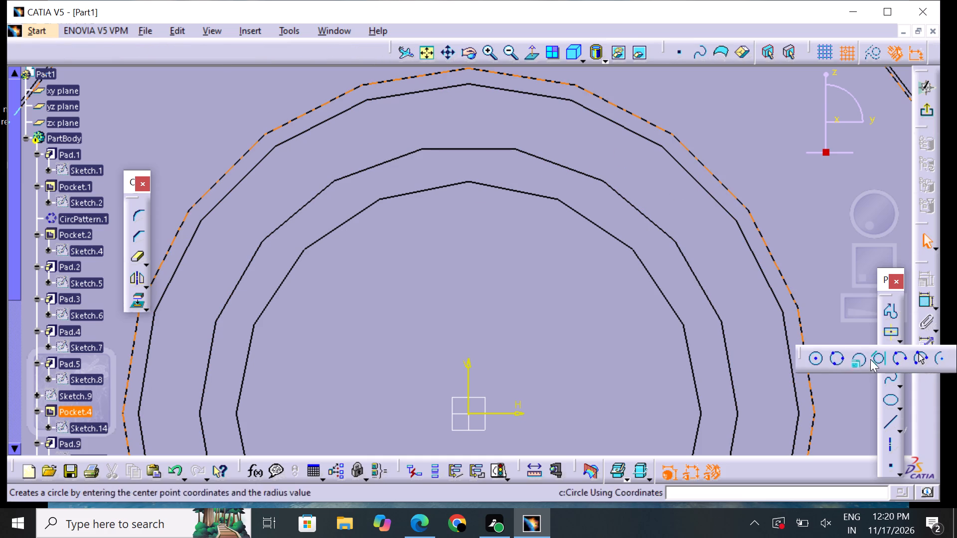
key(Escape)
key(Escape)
Sketch a two-point rectangle about 10 mm by 10 mm with its lower corner at the sketch origin.
click(897, 332)
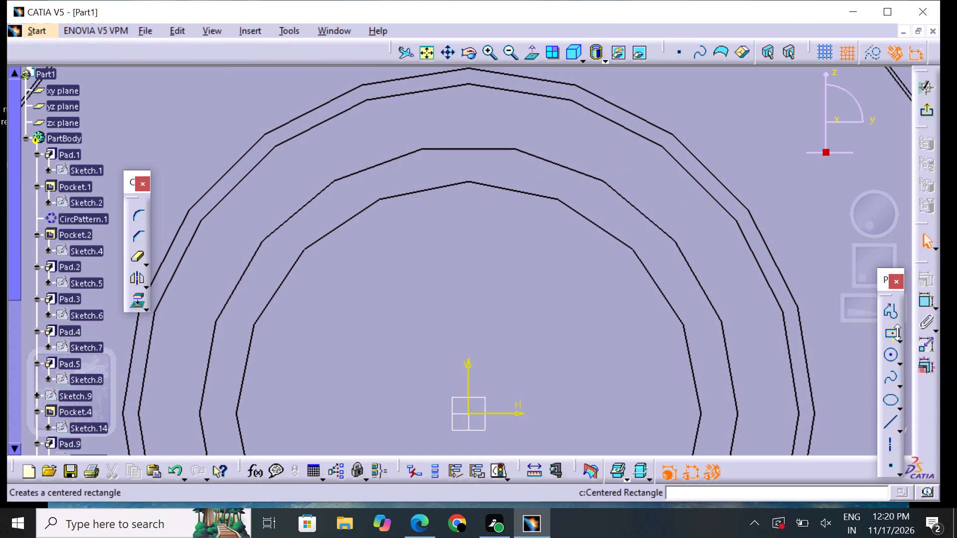
click(898, 336)
click(773, 355)
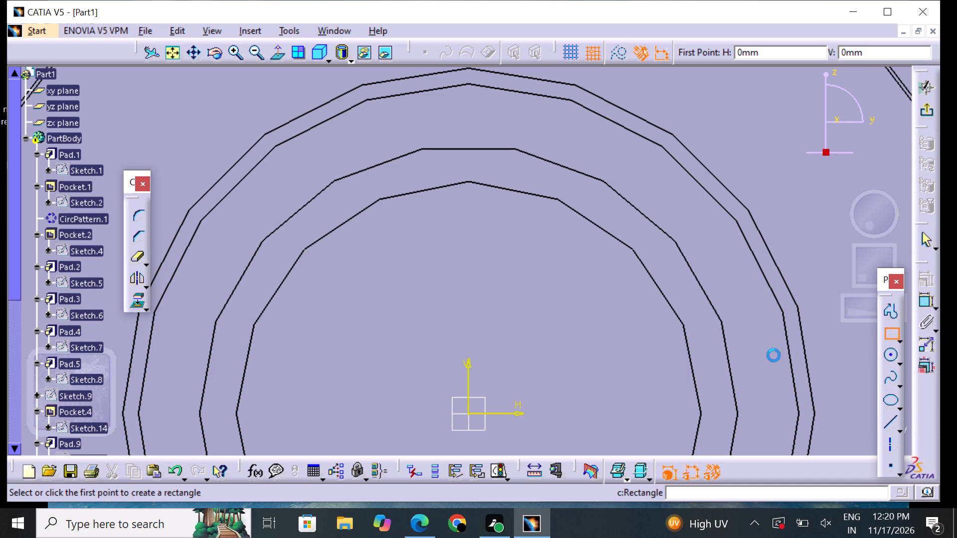
drag(362, 128, 367, 128)
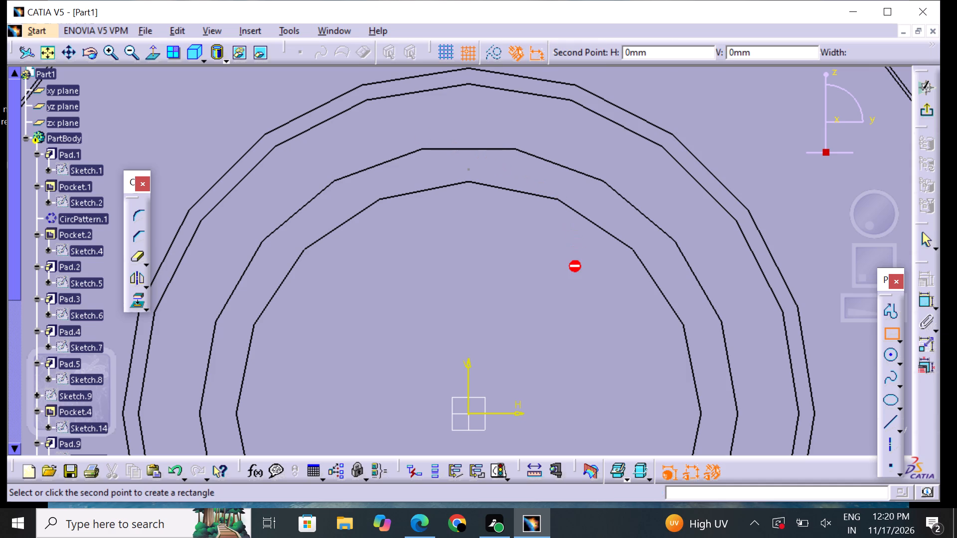
click(580, 273)
click(623, 354)
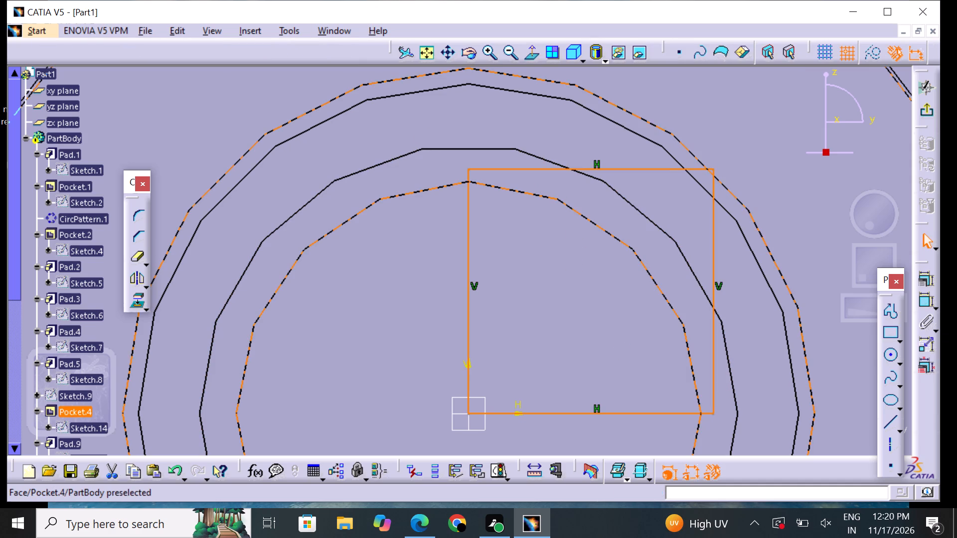
click(789, 203)
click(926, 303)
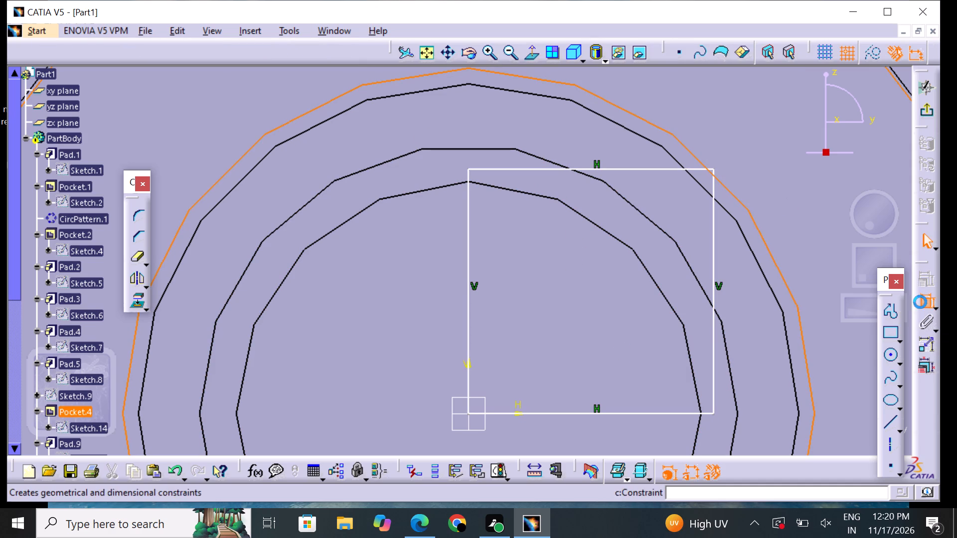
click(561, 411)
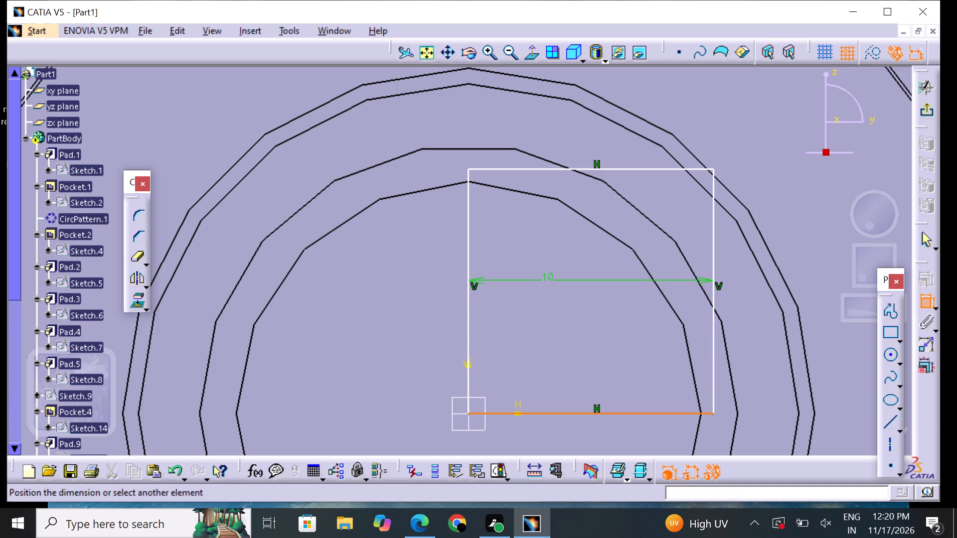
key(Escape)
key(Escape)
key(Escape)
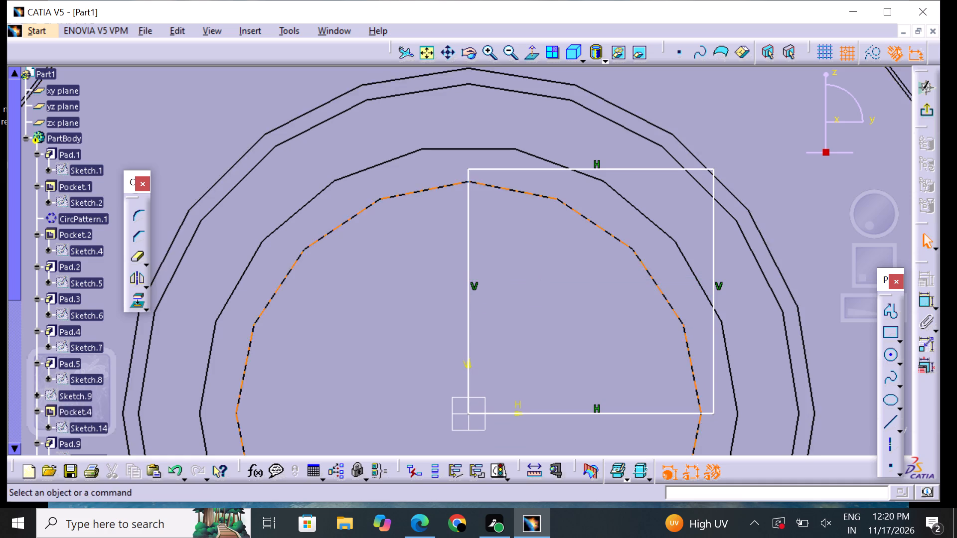
Constrain the rectangle's two vertical sides to be symmetric about the sketch's vertical axis.
click(922, 302)
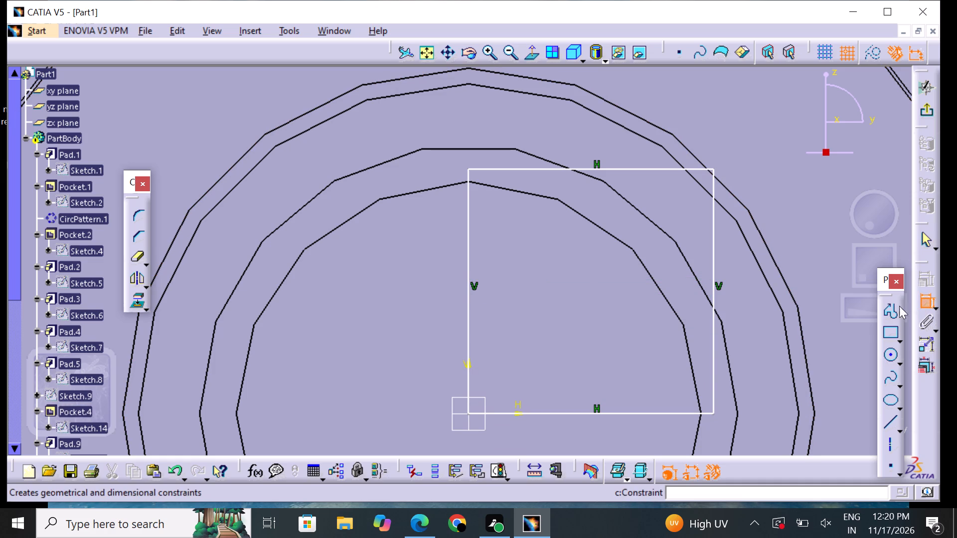
click(471, 293)
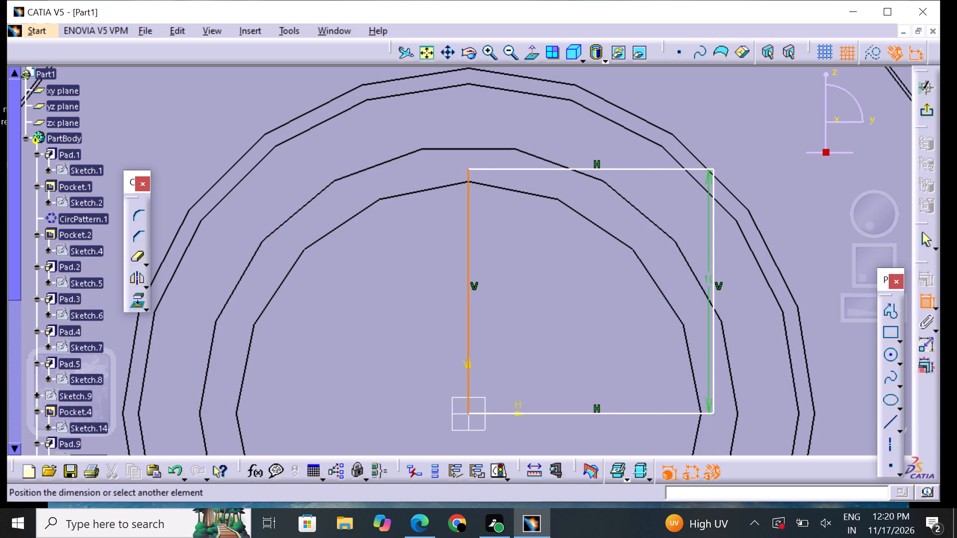
click(714, 274)
right_click(618, 288)
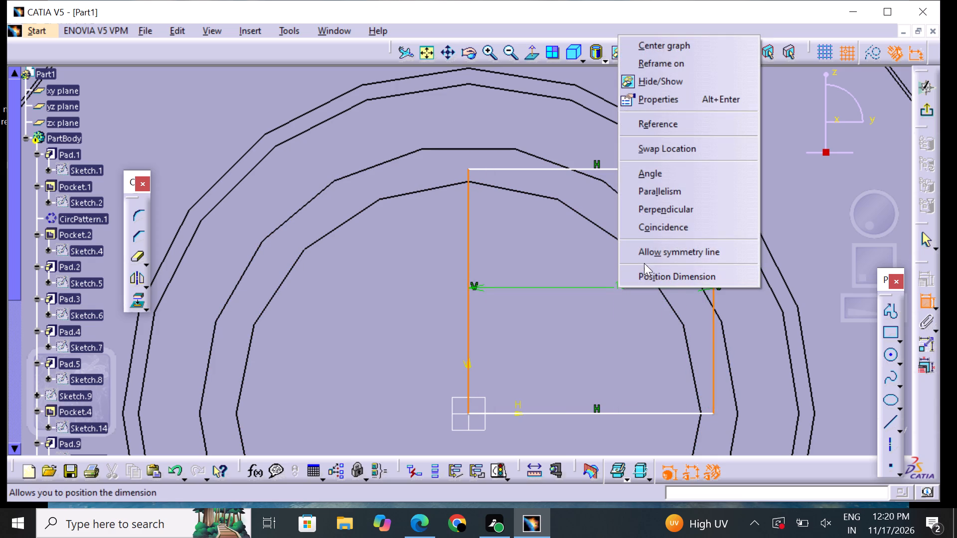
click(647, 254)
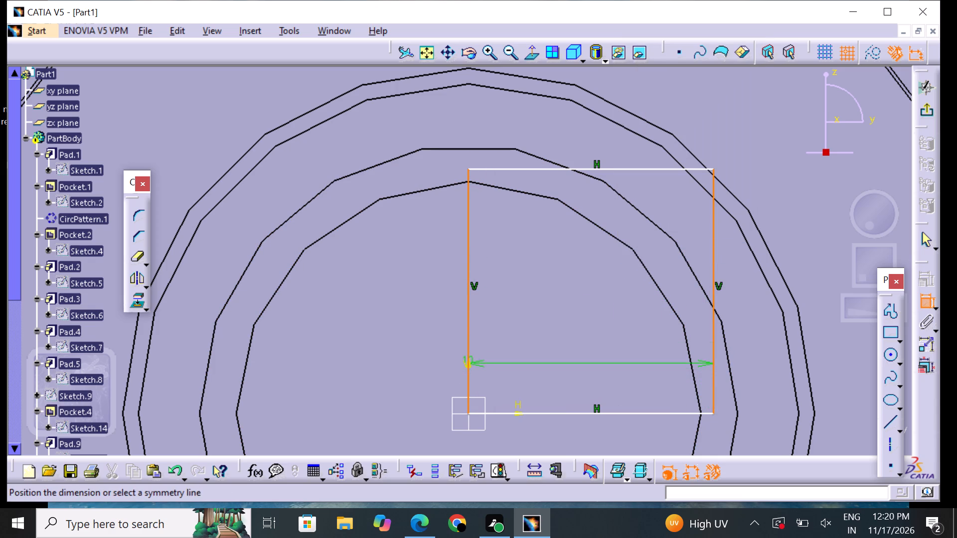
click(472, 369)
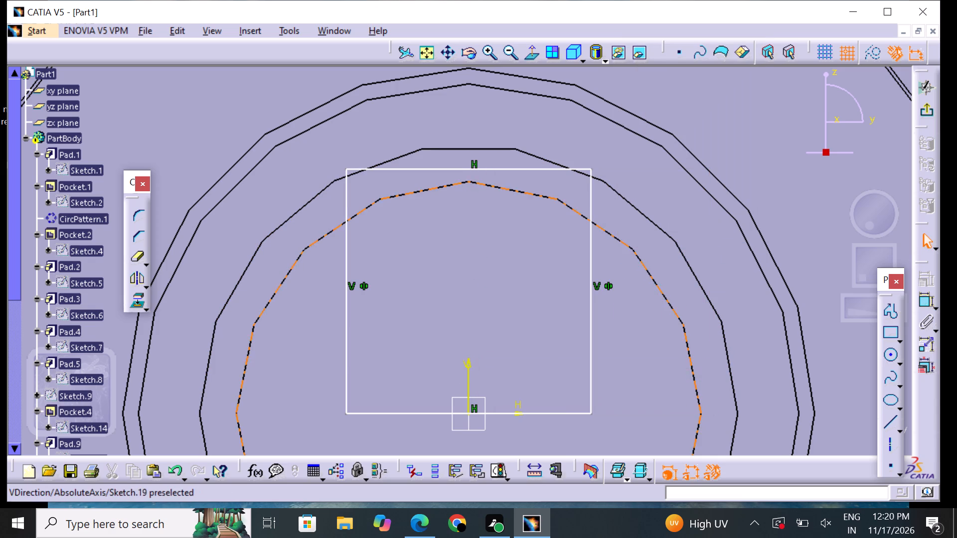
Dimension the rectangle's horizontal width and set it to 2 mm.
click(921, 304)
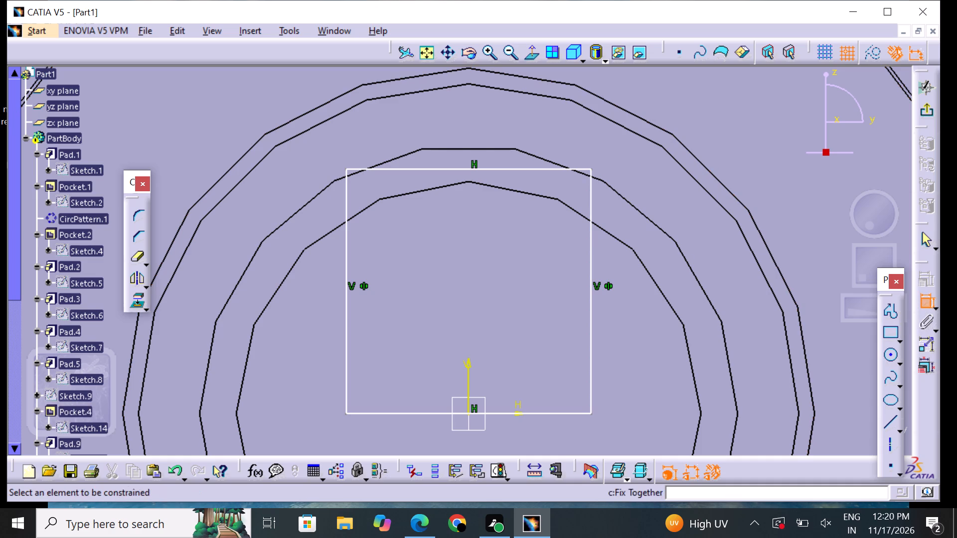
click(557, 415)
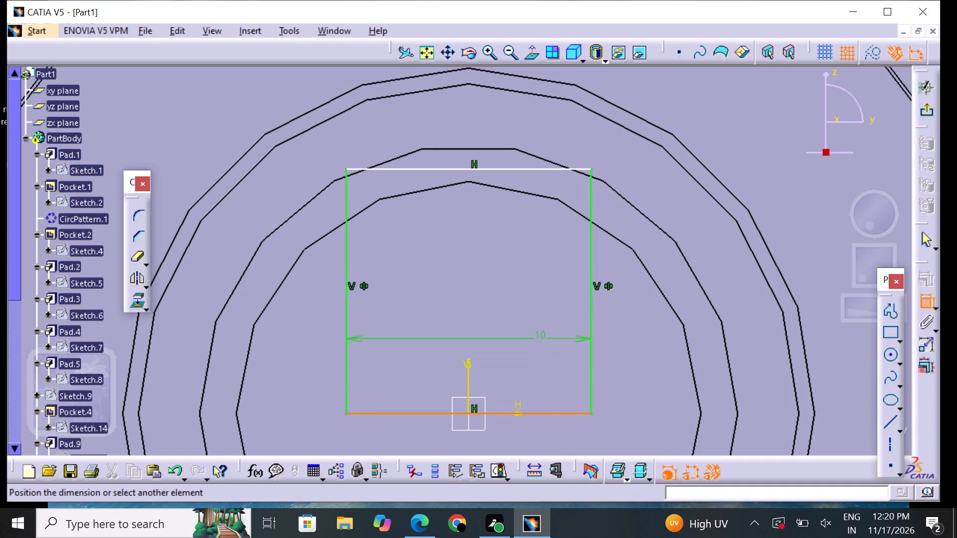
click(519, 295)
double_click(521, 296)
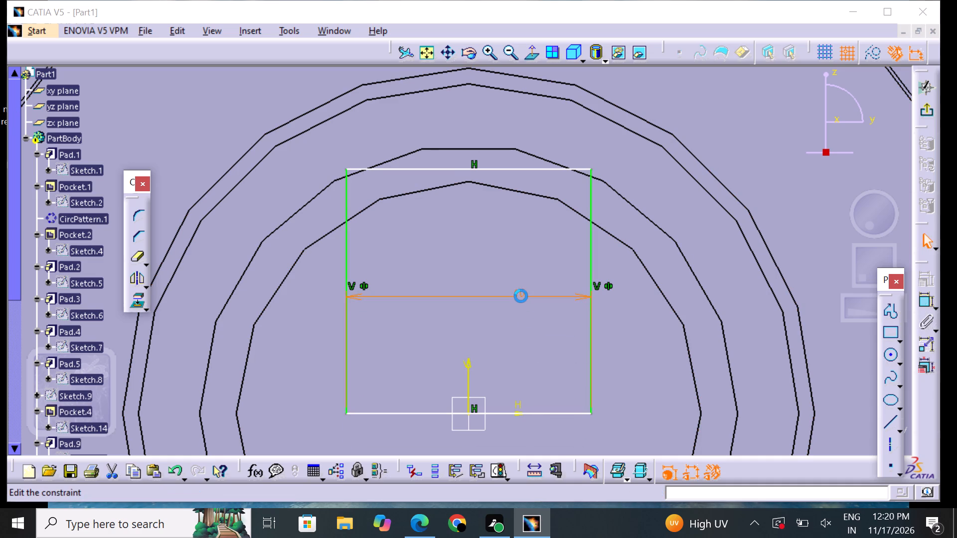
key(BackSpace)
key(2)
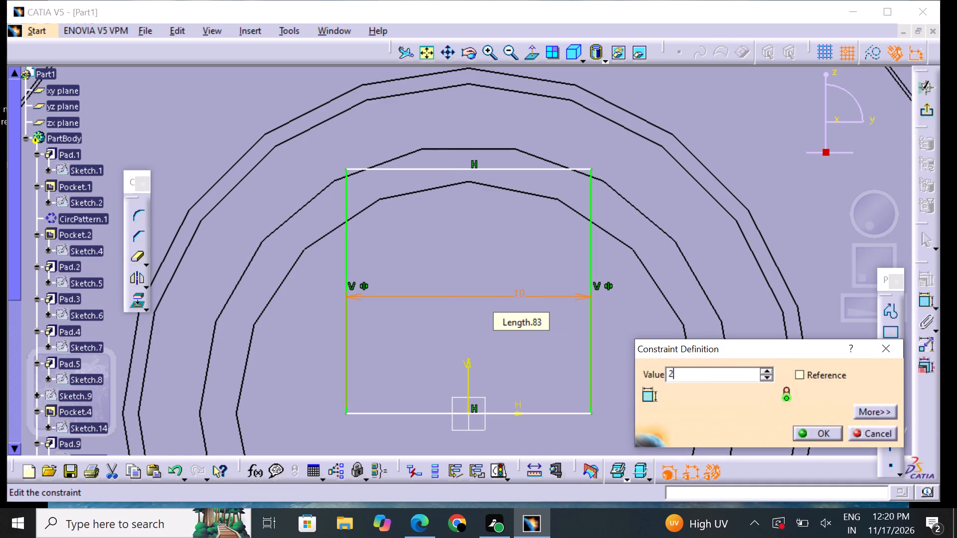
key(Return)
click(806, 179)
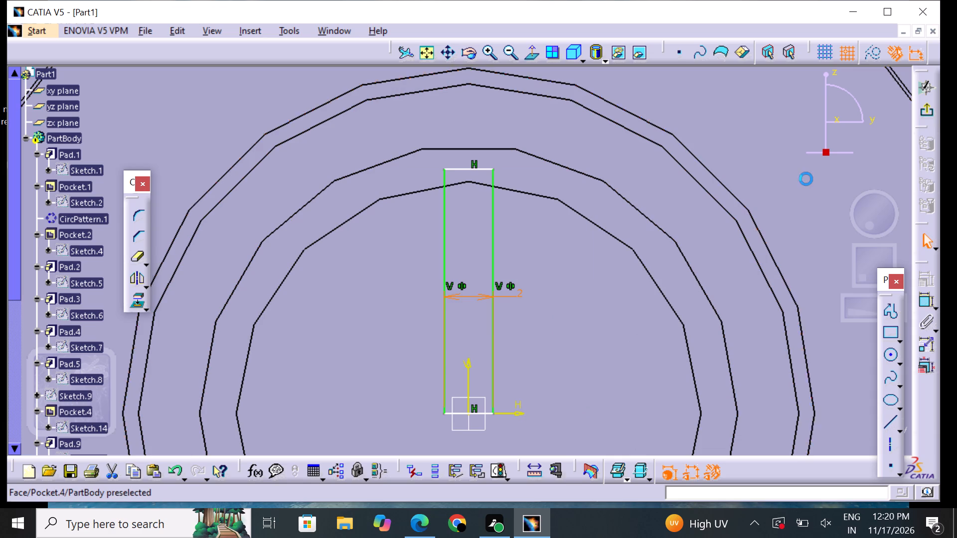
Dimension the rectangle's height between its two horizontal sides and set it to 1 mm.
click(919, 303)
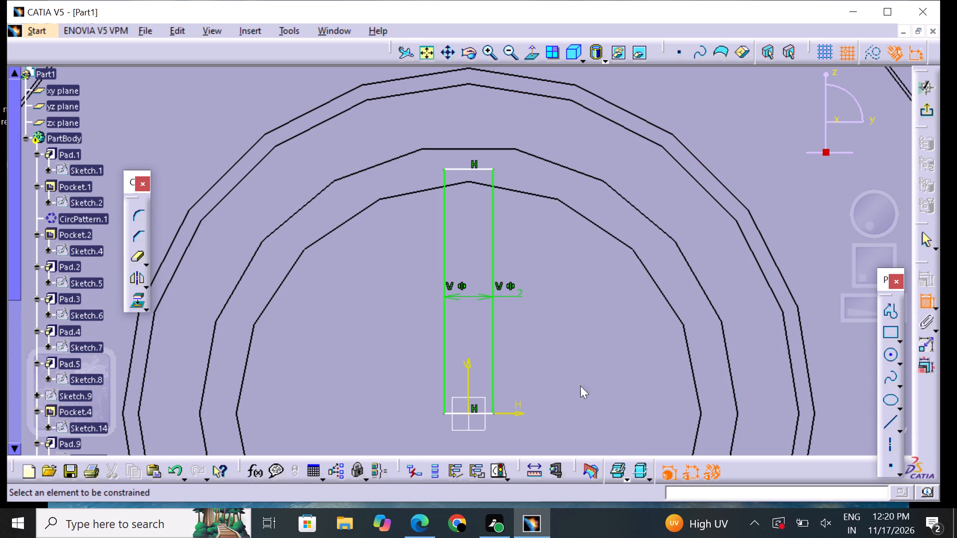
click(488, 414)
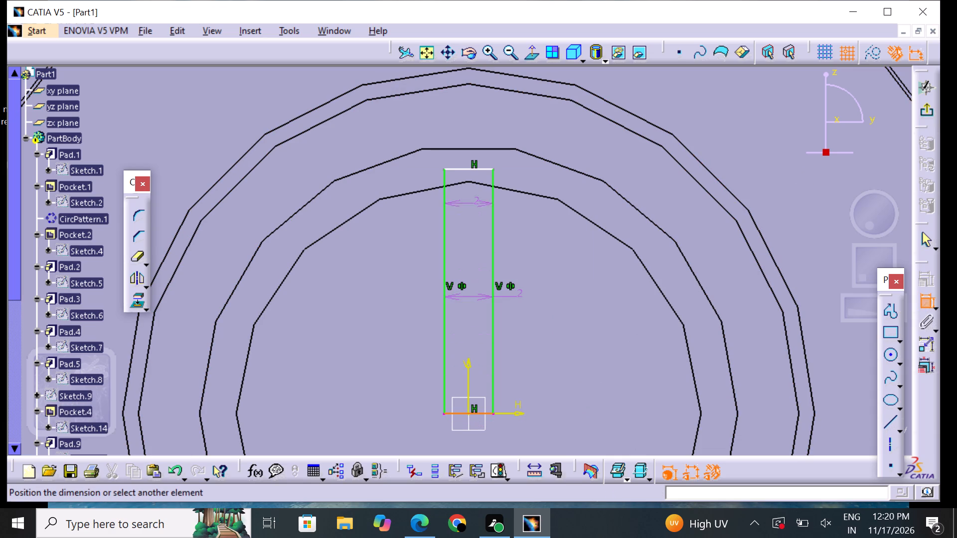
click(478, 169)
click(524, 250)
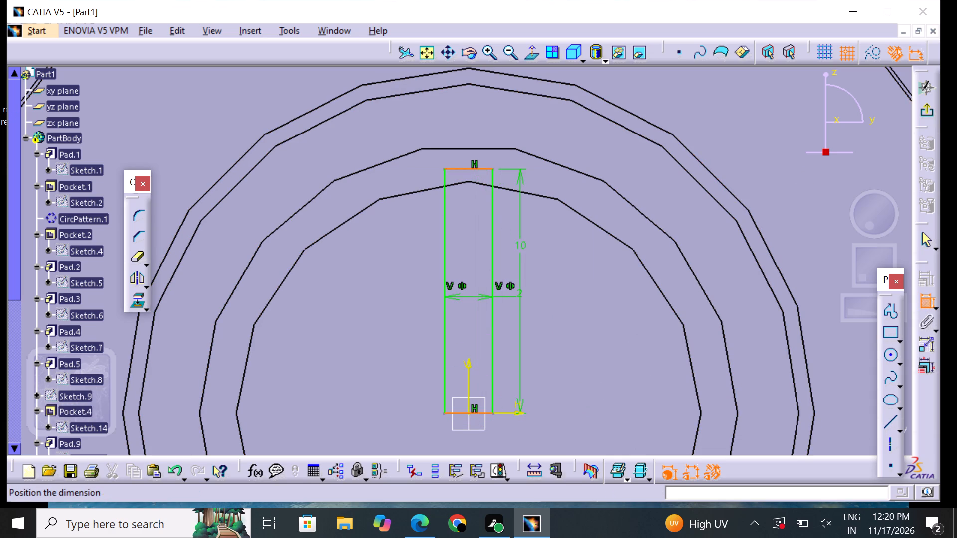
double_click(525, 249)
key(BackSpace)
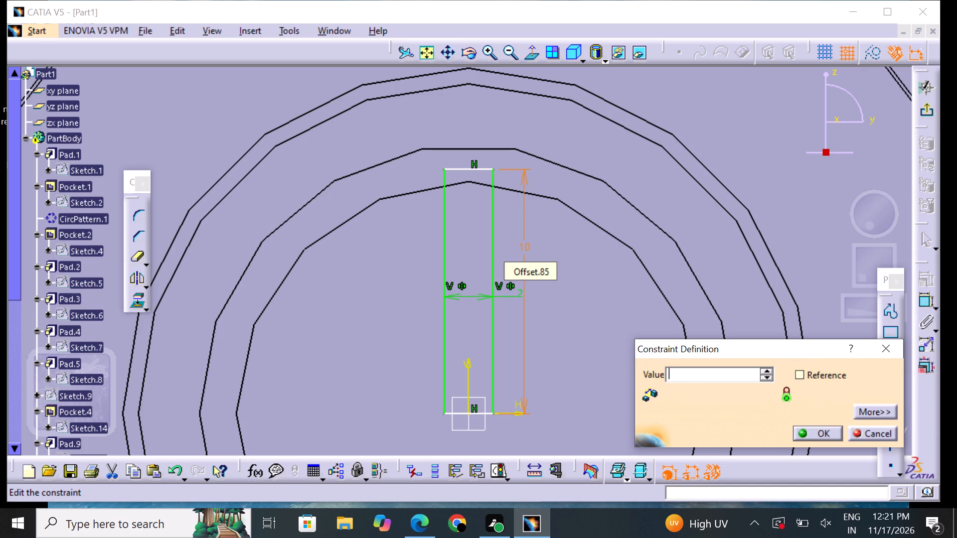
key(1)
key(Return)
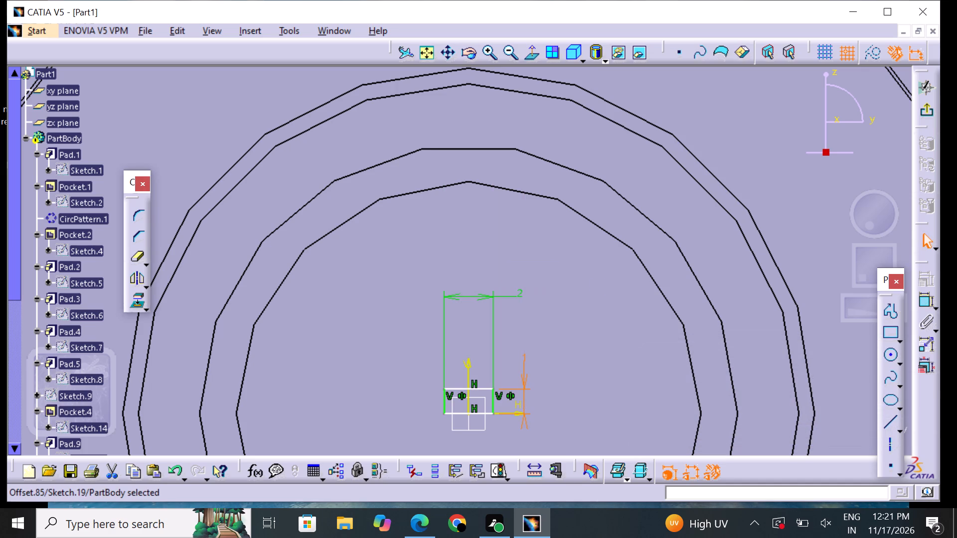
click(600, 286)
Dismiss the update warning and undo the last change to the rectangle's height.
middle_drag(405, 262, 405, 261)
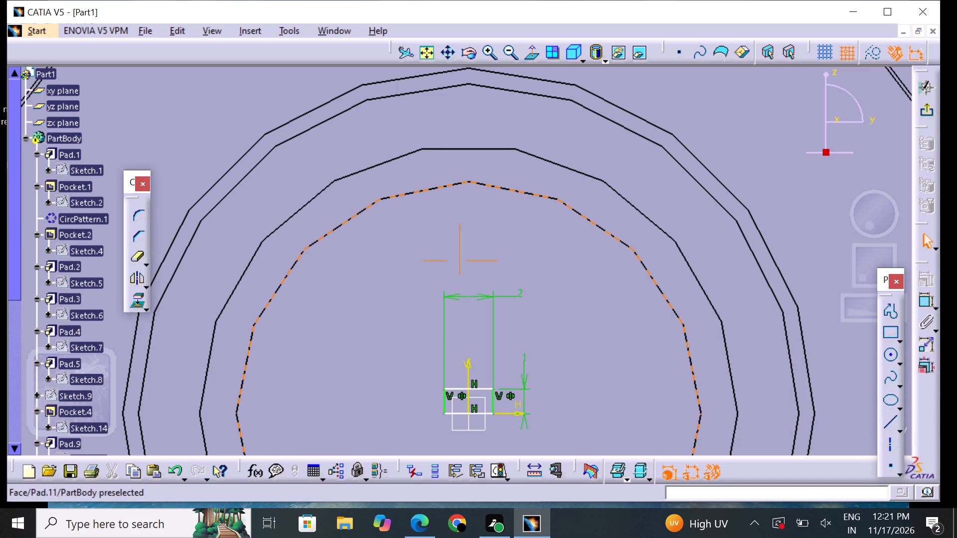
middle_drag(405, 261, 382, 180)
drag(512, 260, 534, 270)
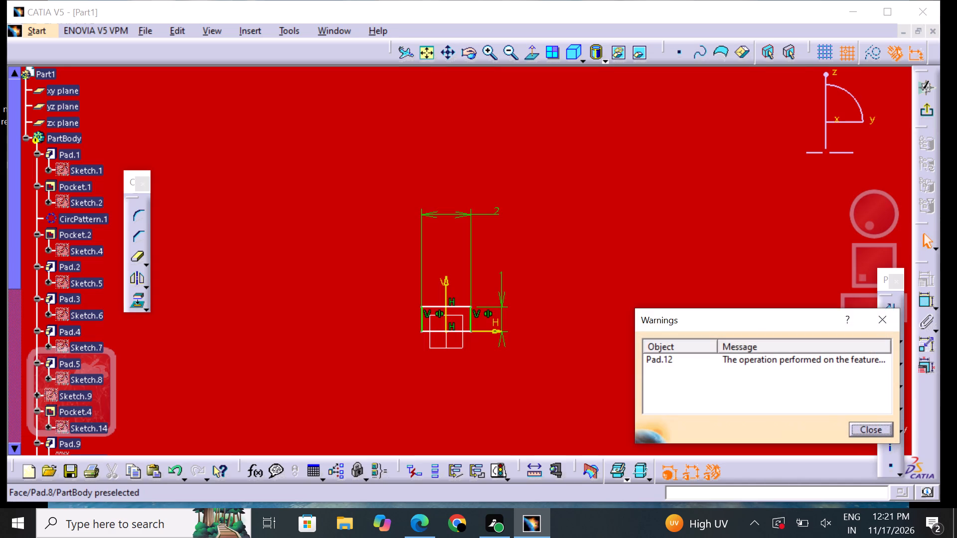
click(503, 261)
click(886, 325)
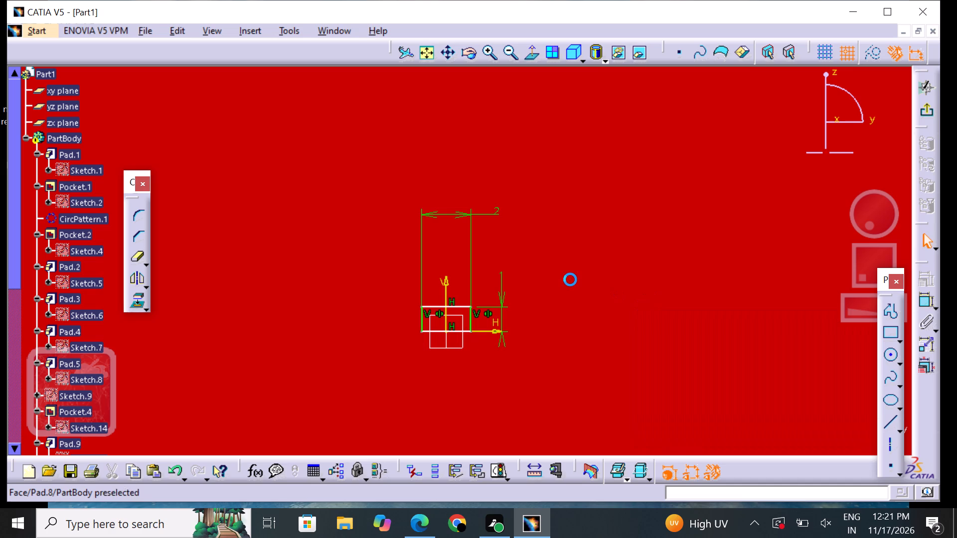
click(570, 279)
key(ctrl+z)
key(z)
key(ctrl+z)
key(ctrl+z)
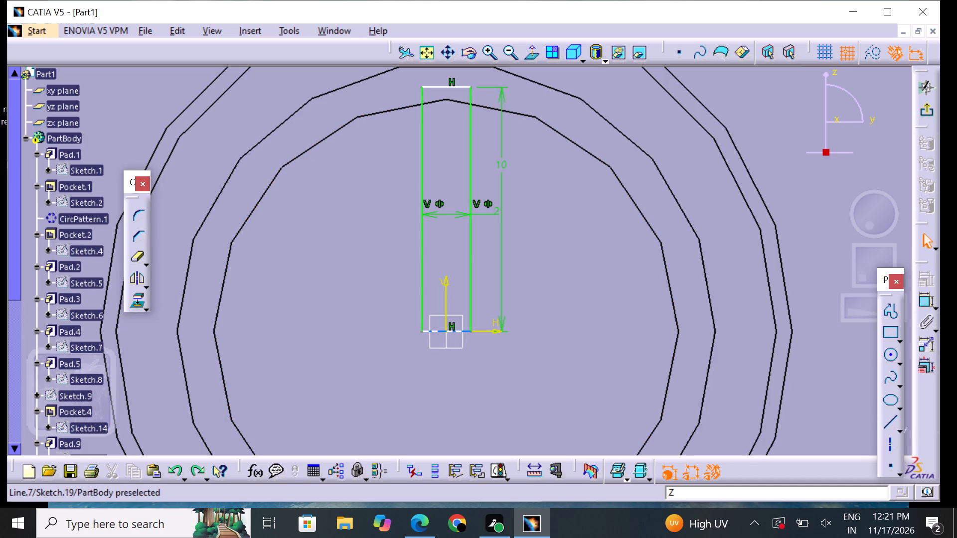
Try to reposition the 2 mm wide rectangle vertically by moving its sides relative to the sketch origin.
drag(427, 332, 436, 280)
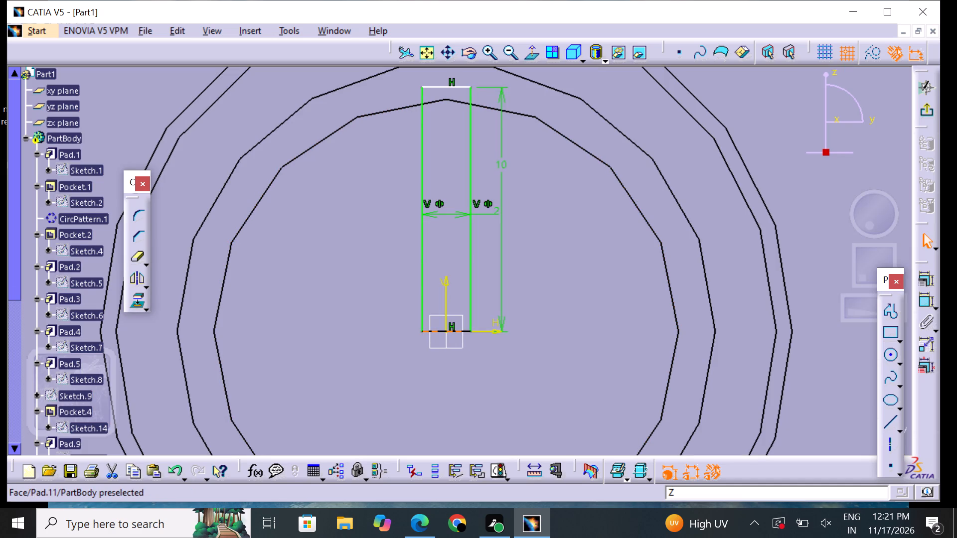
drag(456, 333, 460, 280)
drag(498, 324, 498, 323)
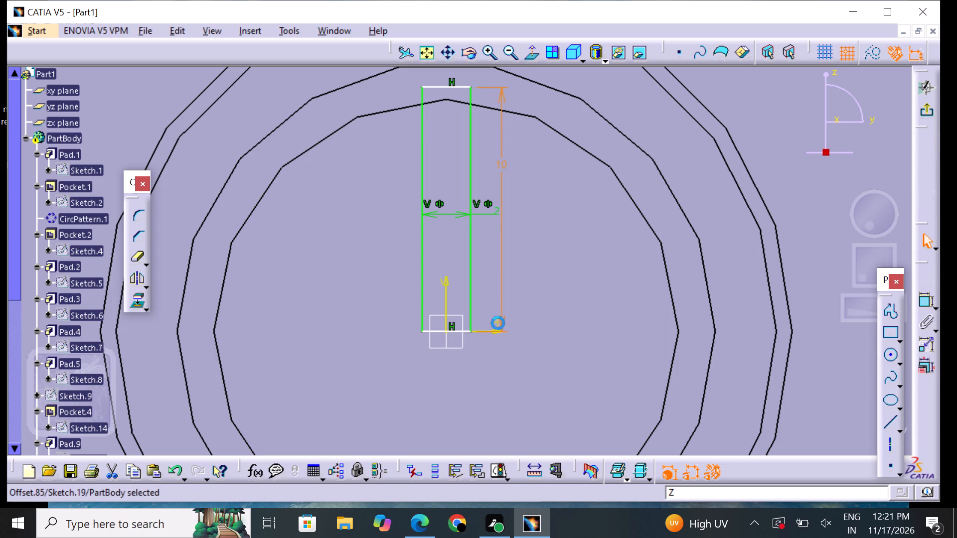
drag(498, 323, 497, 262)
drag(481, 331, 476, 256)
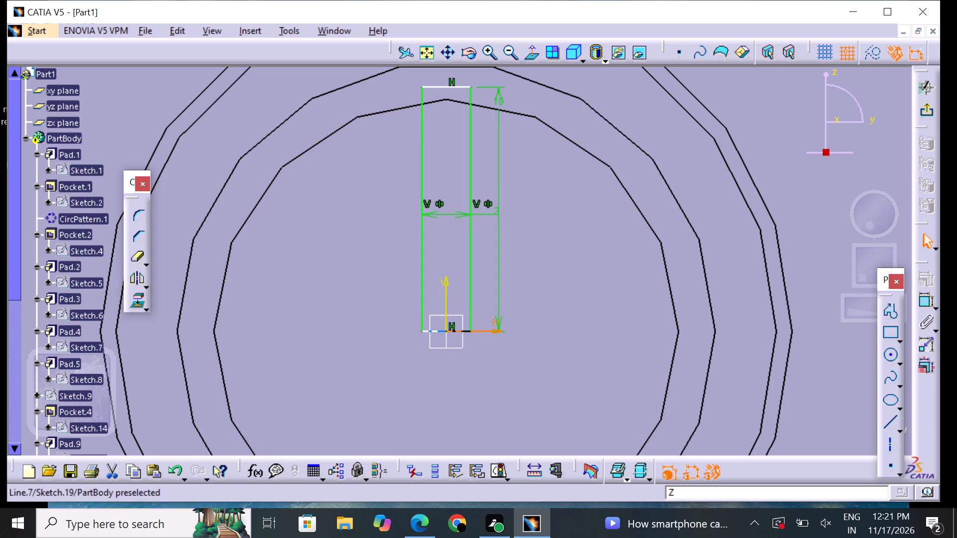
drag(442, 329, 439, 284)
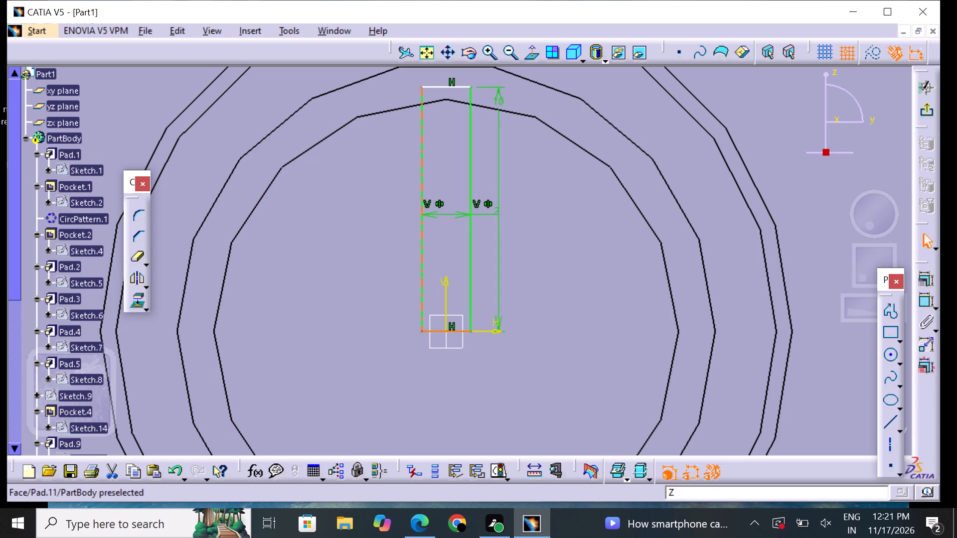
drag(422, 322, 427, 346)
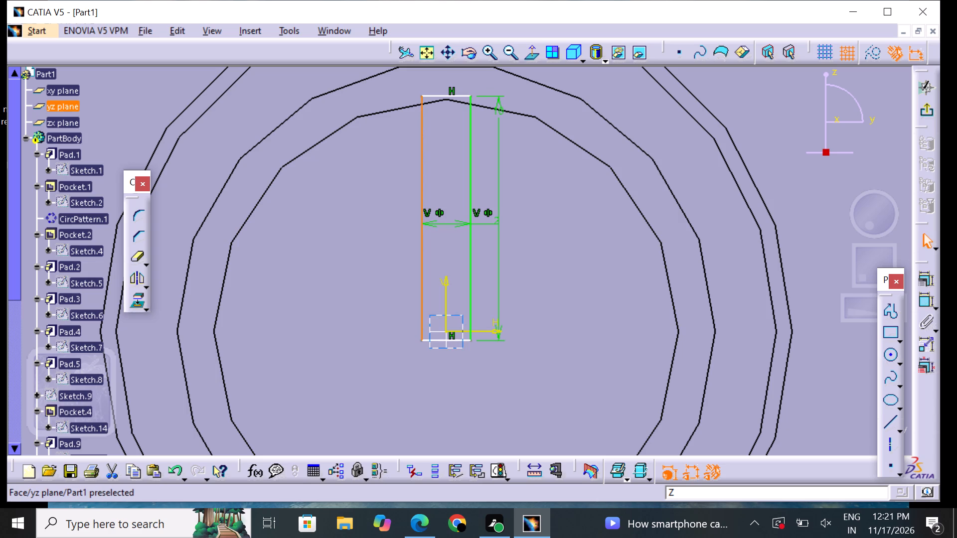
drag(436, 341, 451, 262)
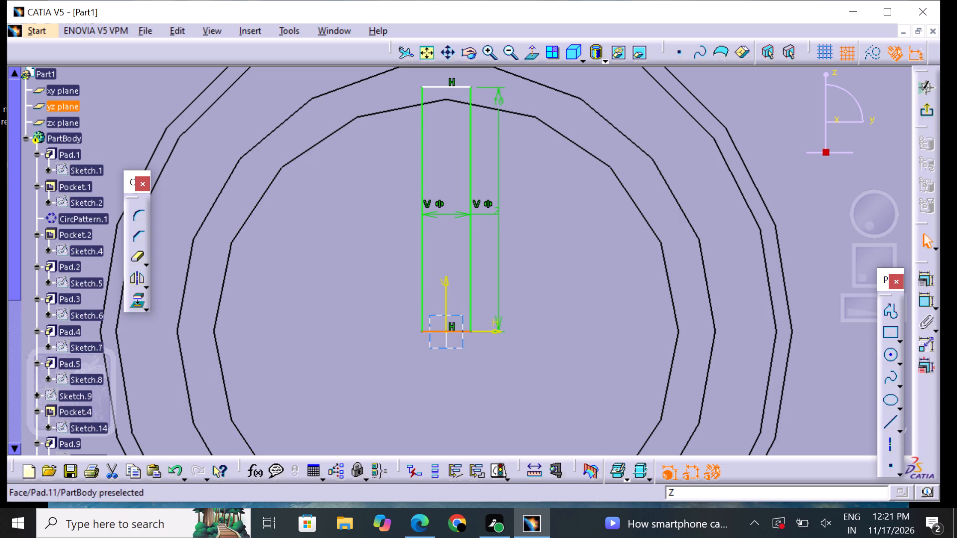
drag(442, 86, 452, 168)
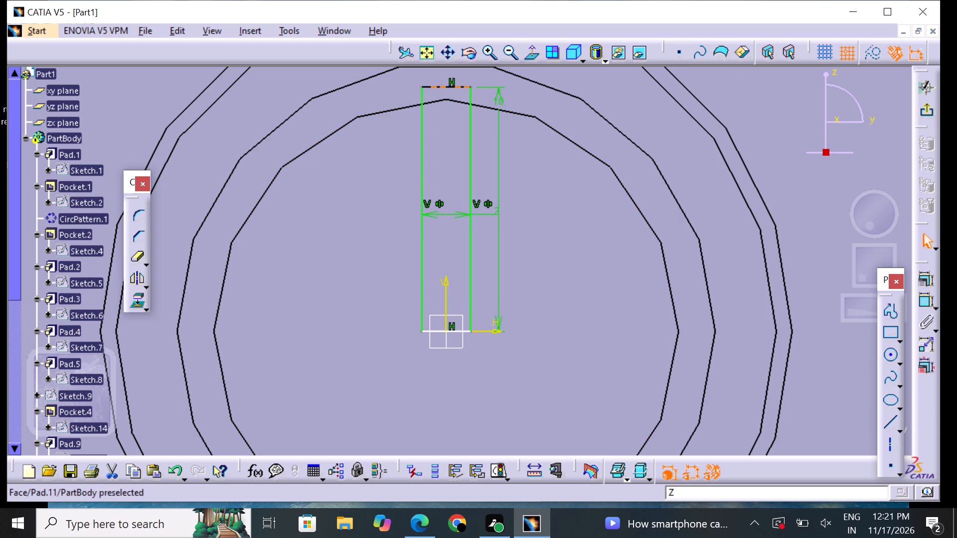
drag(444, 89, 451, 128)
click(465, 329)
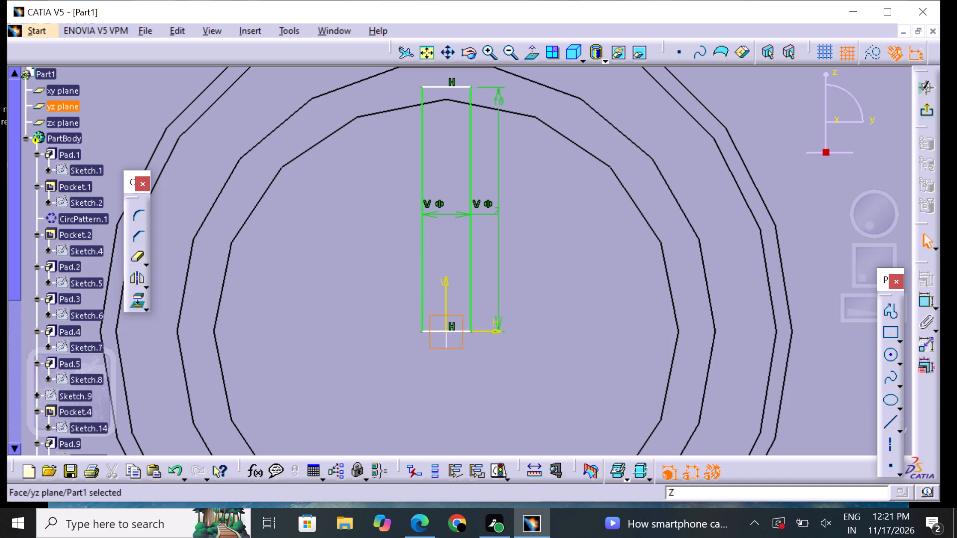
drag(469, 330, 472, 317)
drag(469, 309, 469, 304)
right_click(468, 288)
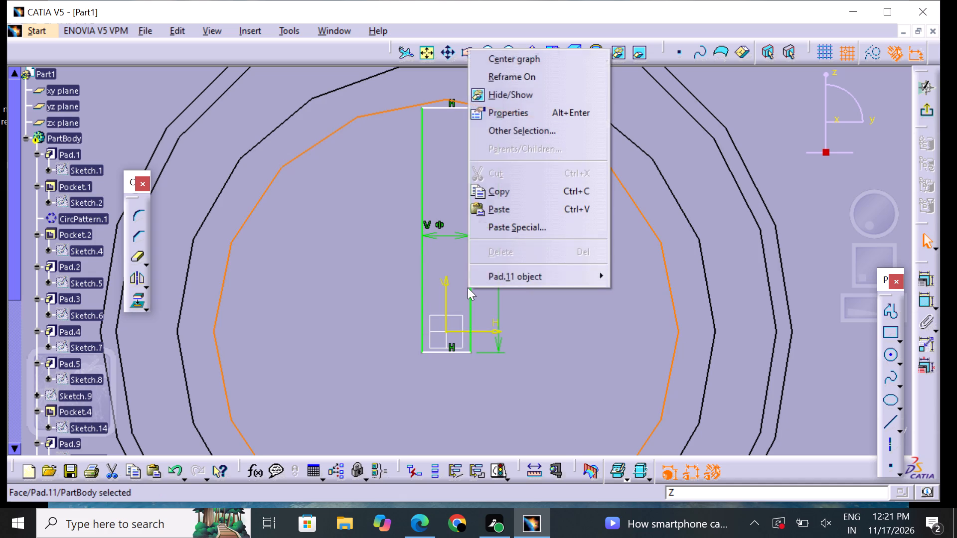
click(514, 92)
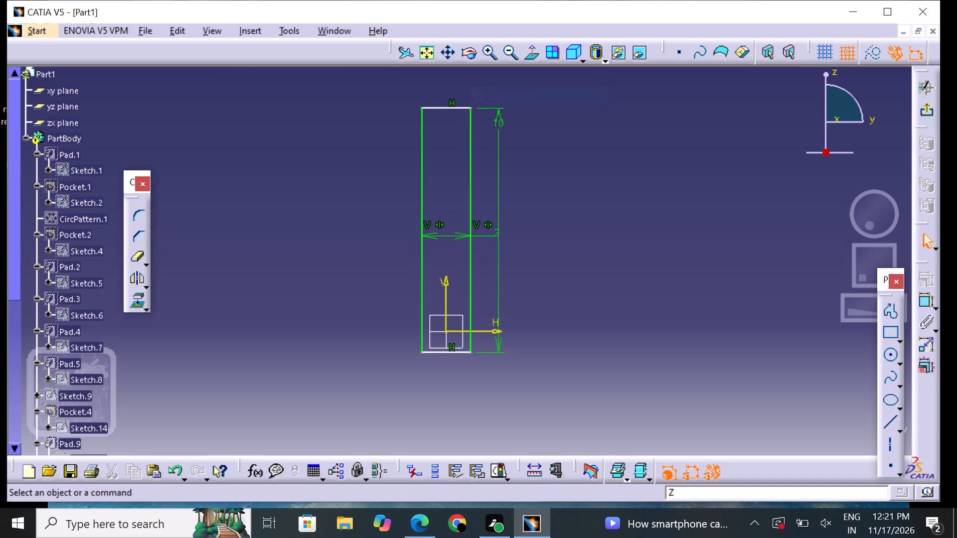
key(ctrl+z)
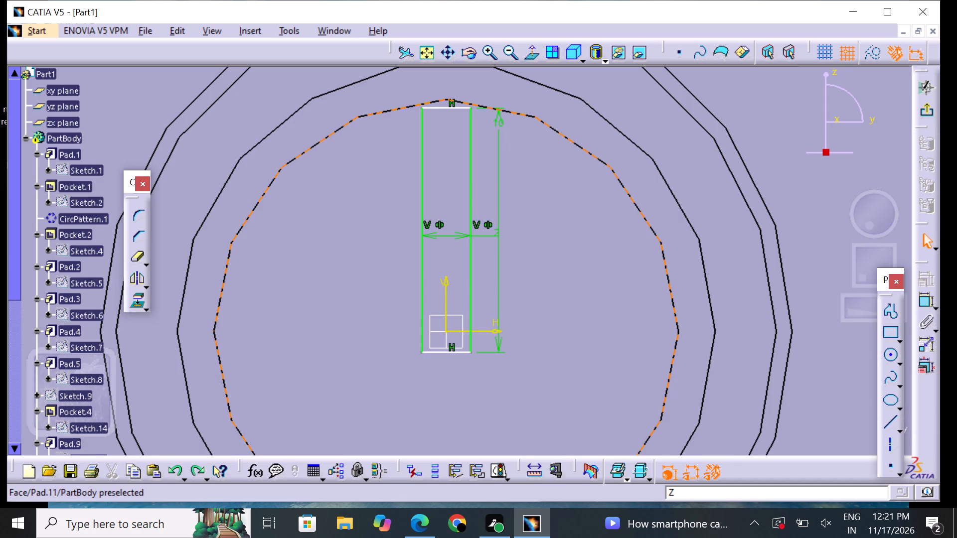
Delete the narrow rectangle's sides and corner point so that the end-face sketch is empty.
click(422, 130)
right_click(423, 130)
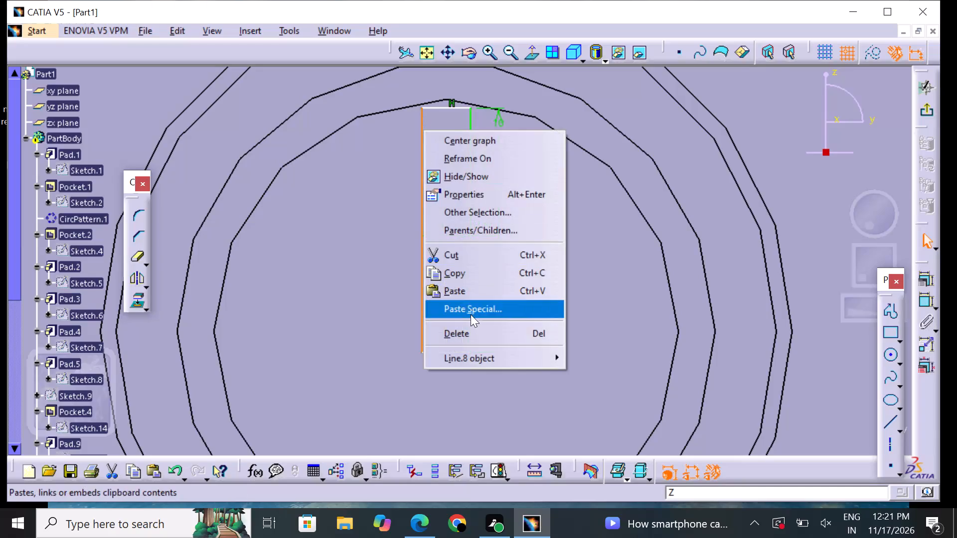
click(476, 330)
click(468, 354)
right_click(466, 354)
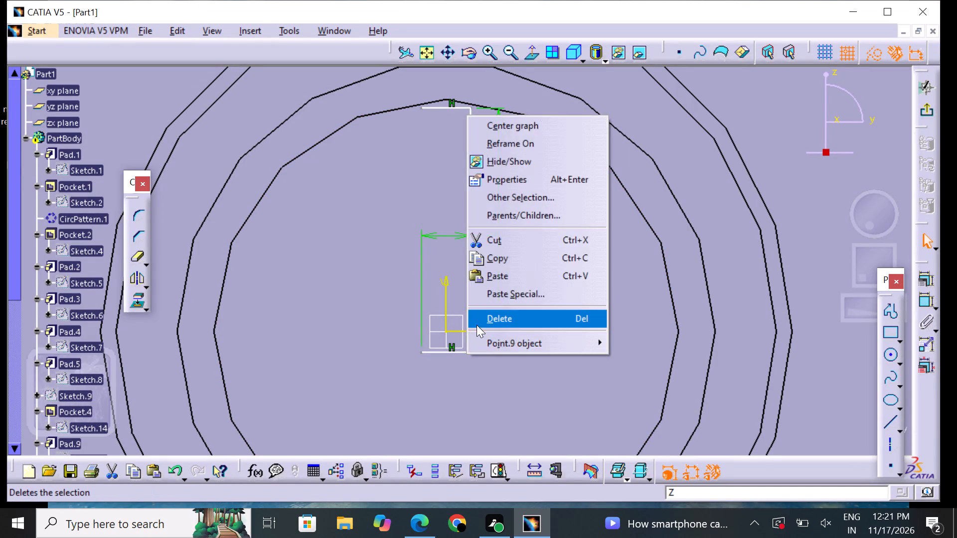
click(478, 324)
click(439, 106)
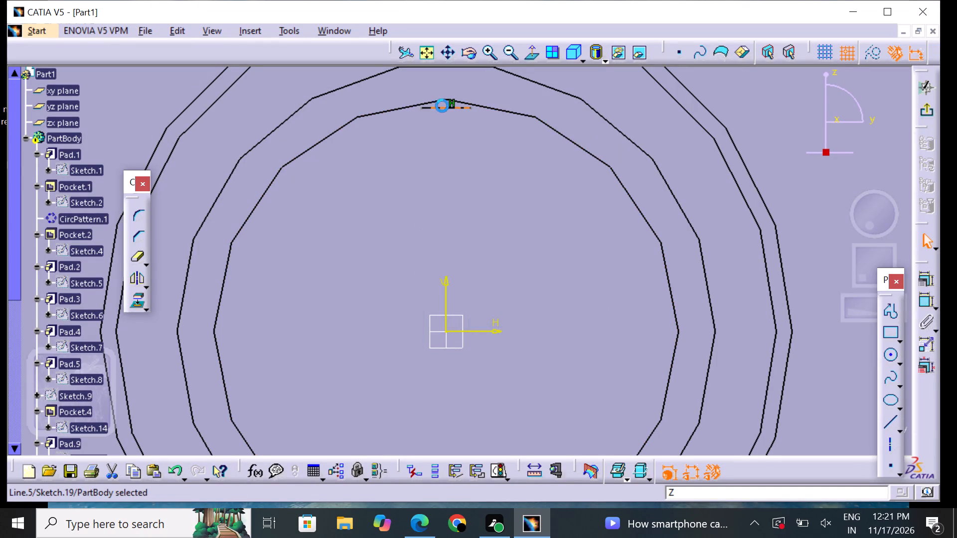
right_click(442, 107)
click(507, 306)
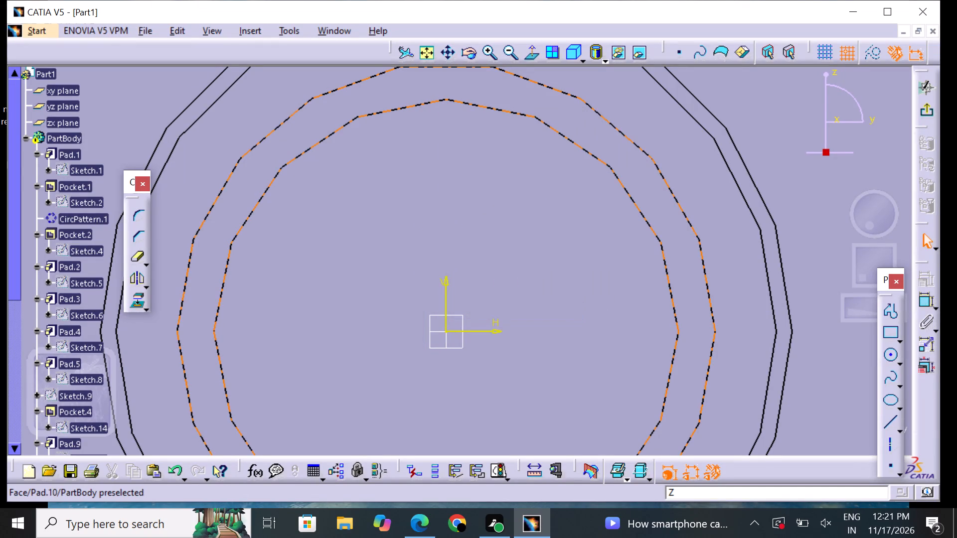
Exit the end-face sketch, return to the 3D part and dismiss the update warning.
click(914, 109)
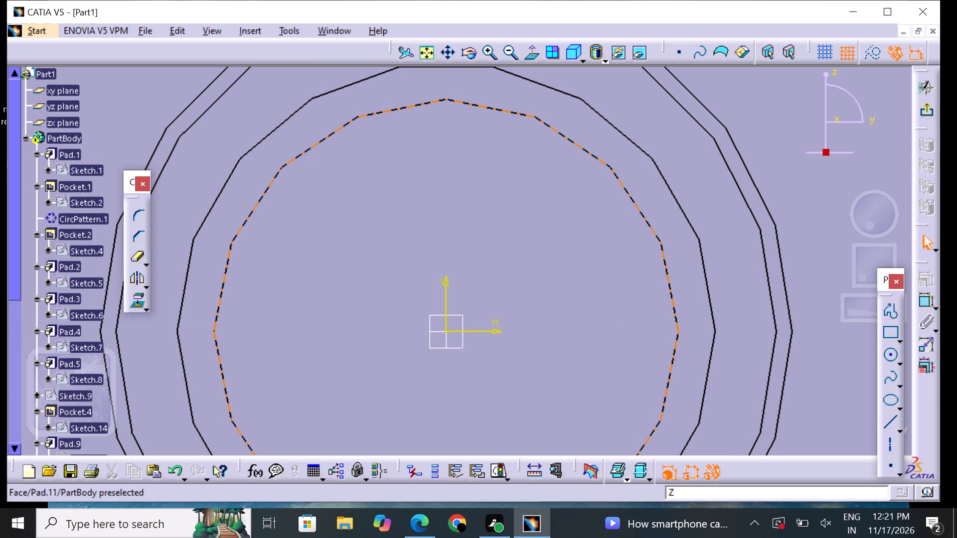
click(924, 111)
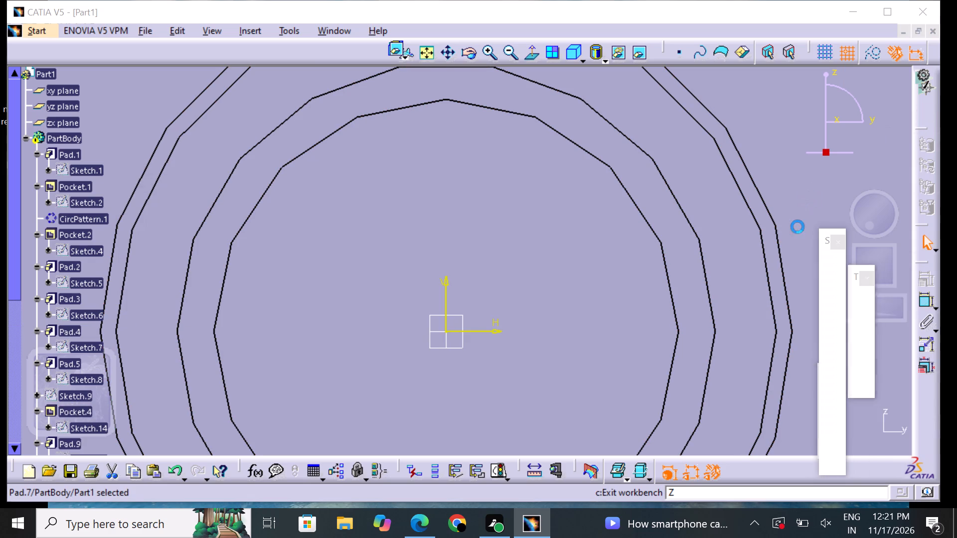
click(874, 292)
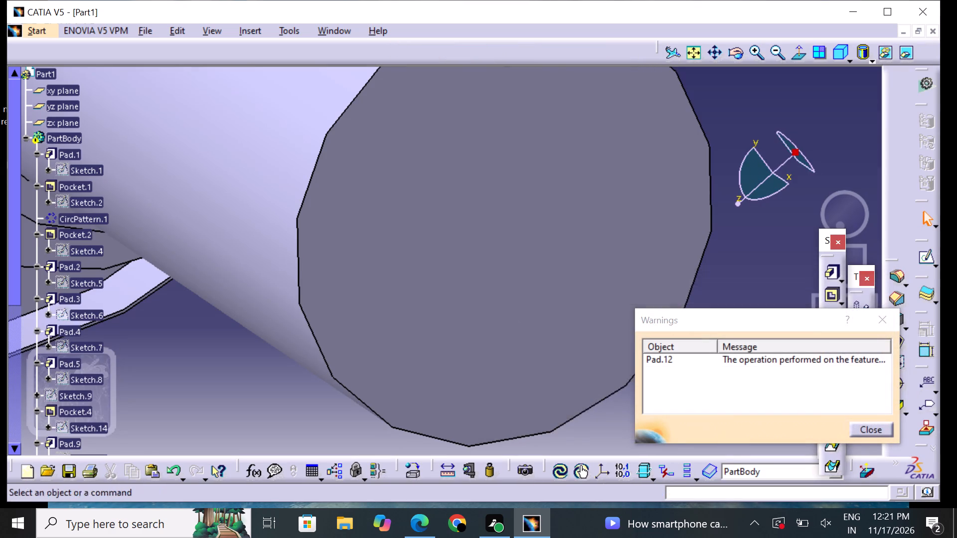
click(876, 331)
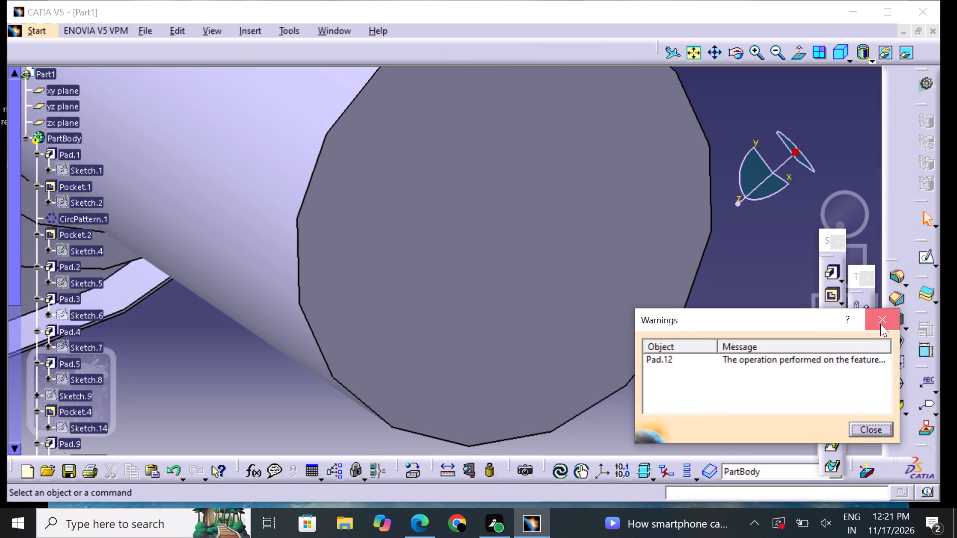
click(880, 324)
click(769, 48)
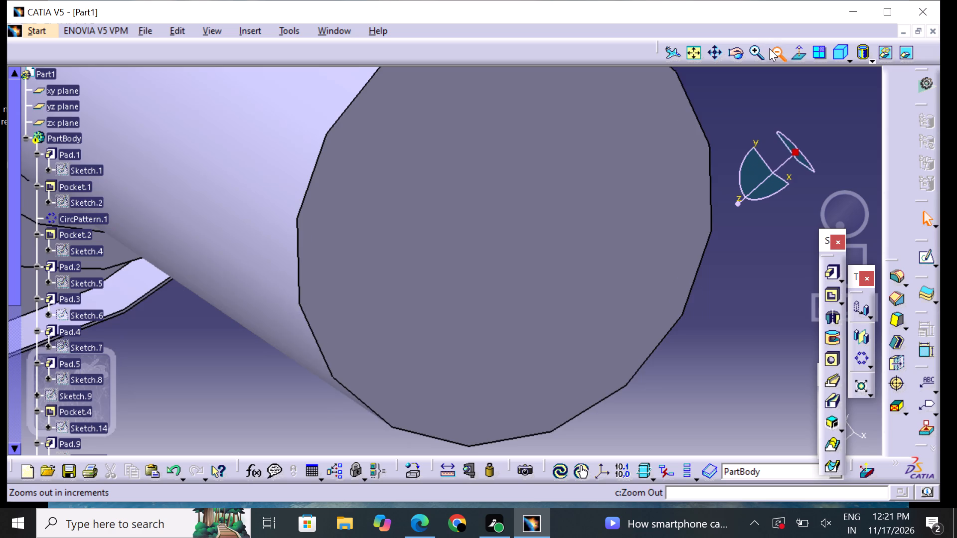
Examine the whole gear shaft from several sides, from the end section to the toothed gear's flat face.
double_click(769, 48)
click(770, 47)
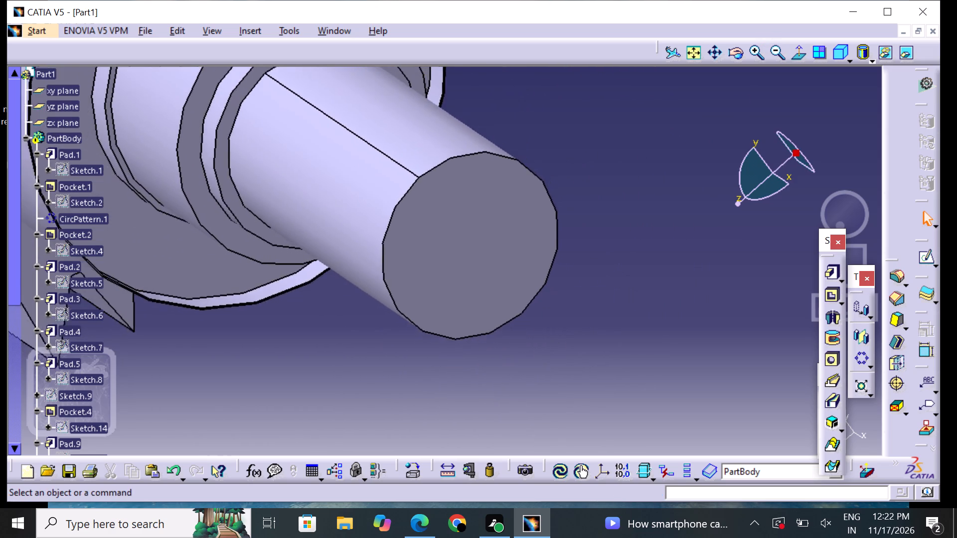
middle_drag(247, 167, 426, 302)
right_drag(257, 175, 426, 302)
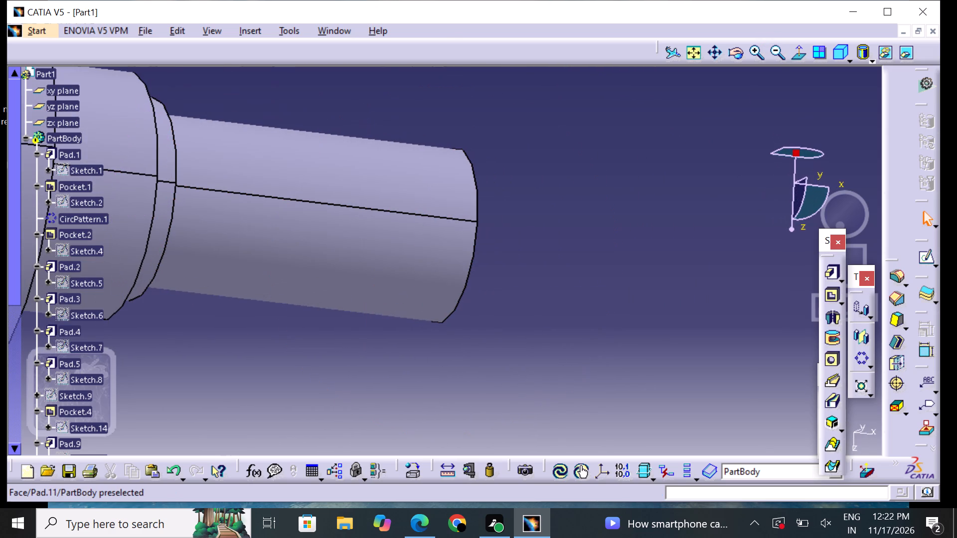
click(776, 57)
middle_drag(256, 328, 503, 302)
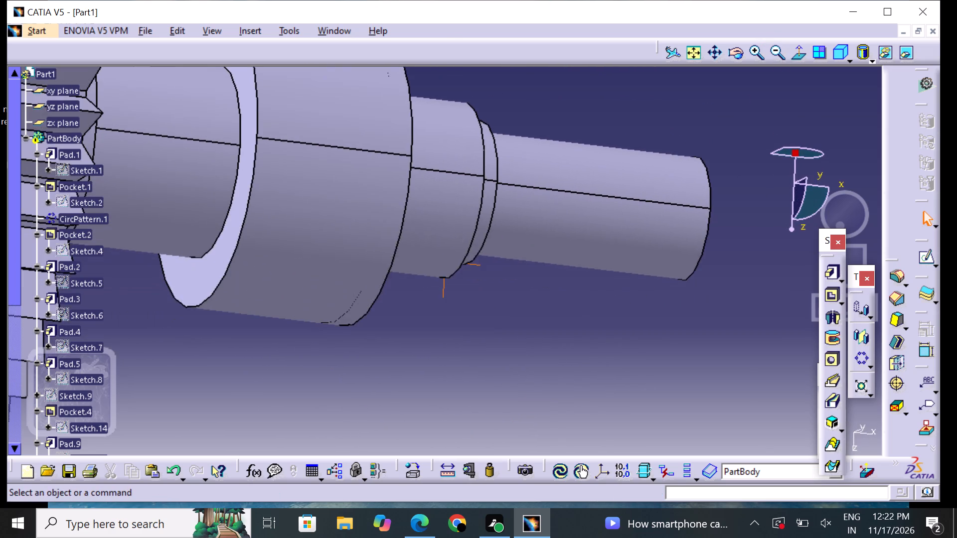
scroll(210, 315, up, 1)
middle_drag(210, 315, 408, 363)
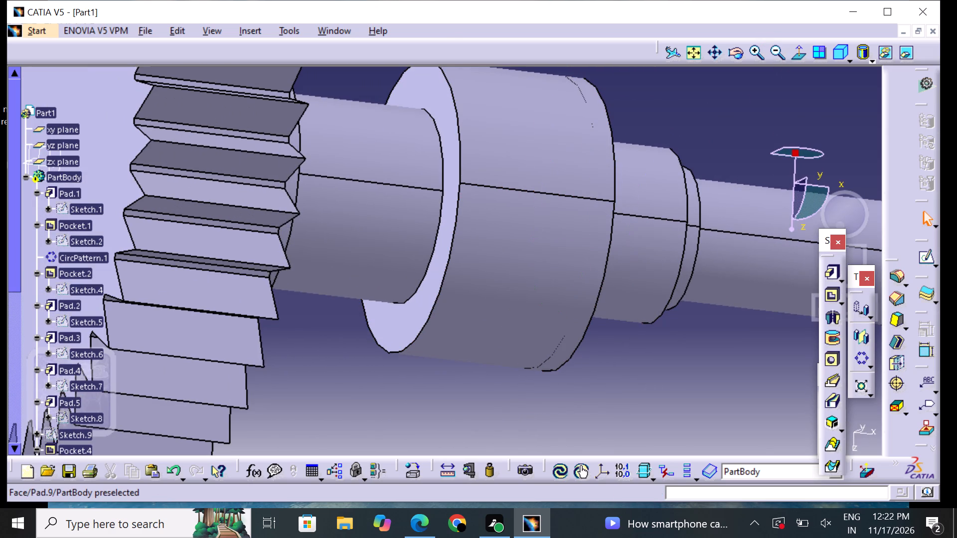
click(776, 54)
middle_drag(124, 246, 517, 288)
right_drag(128, 244, 518, 289)
middle_drag(176, 246, 233, 300)
right_drag(176, 246, 233, 300)
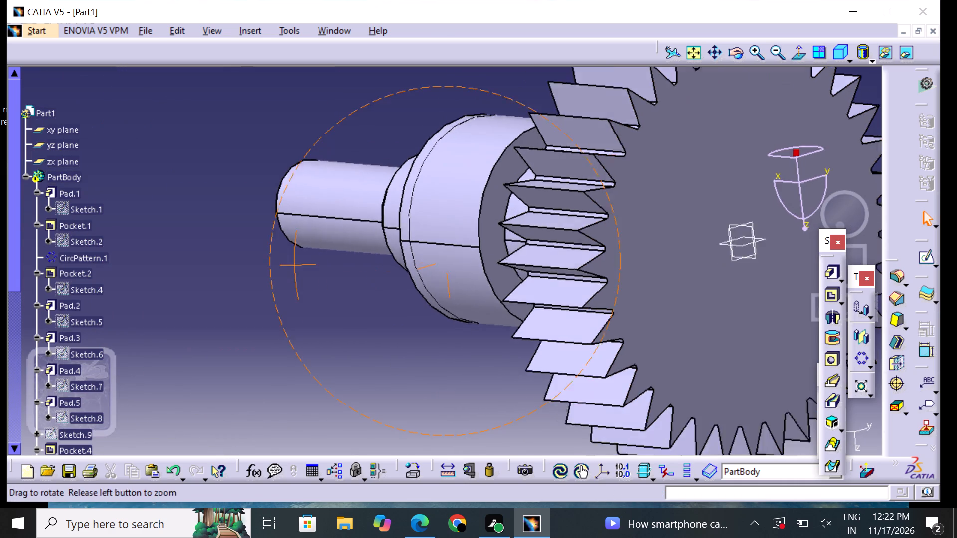
middle_drag(233, 300, 426, 364)
right_drag(233, 300, 432, 360)
middle_drag(515, 281, 495, 457)
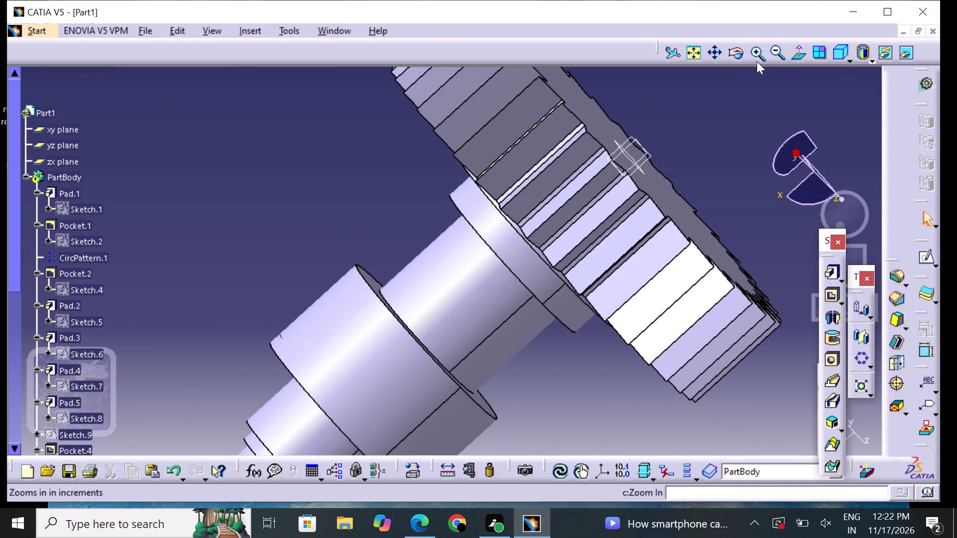
click(777, 53)
middle_drag(651, 183, 640, 231)
right_drag(651, 184, 640, 231)
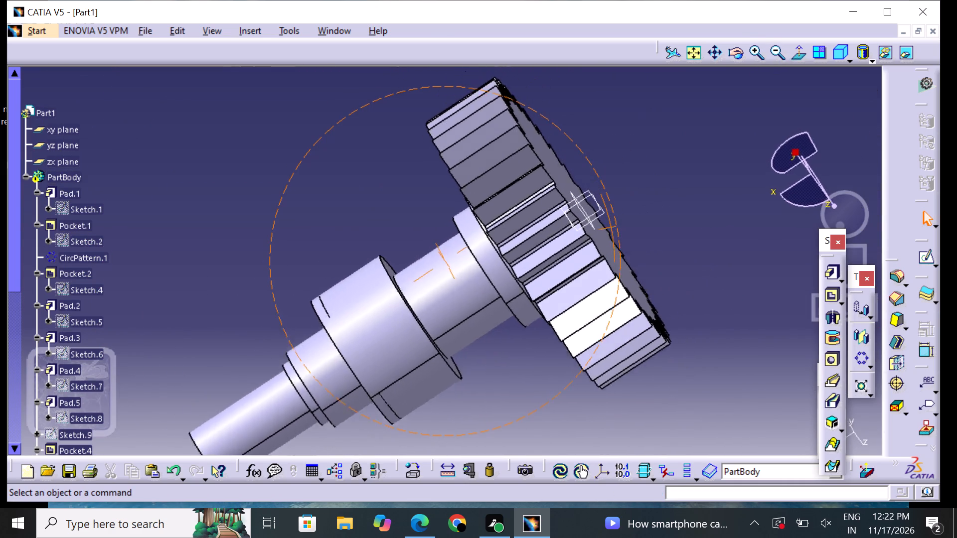
middle_drag(640, 231, 569, 202)
right_drag(640, 231, 569, 202)
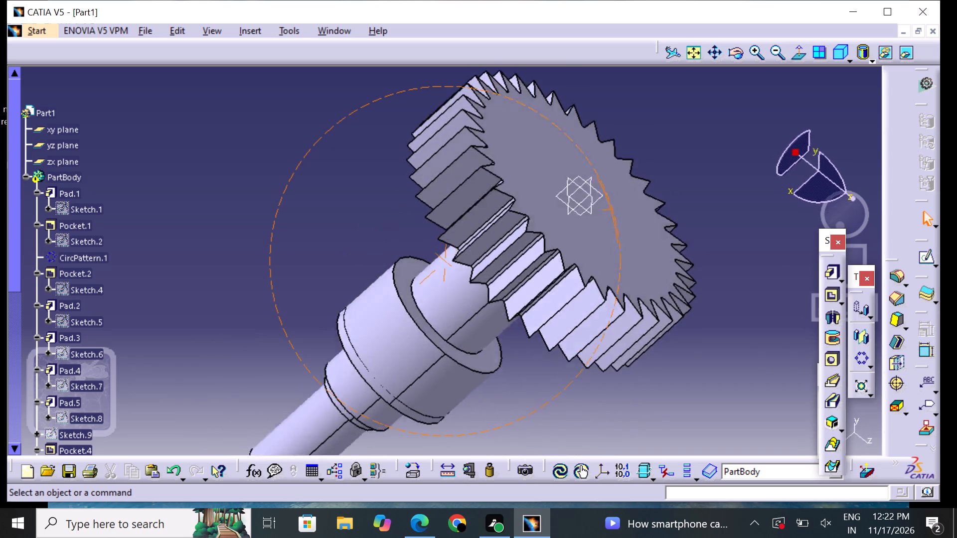
middle_drag(569, 202, 633, 358)
right_drag(569, 202, 638, 272)
middle_drag(191, 189, 191, 189)
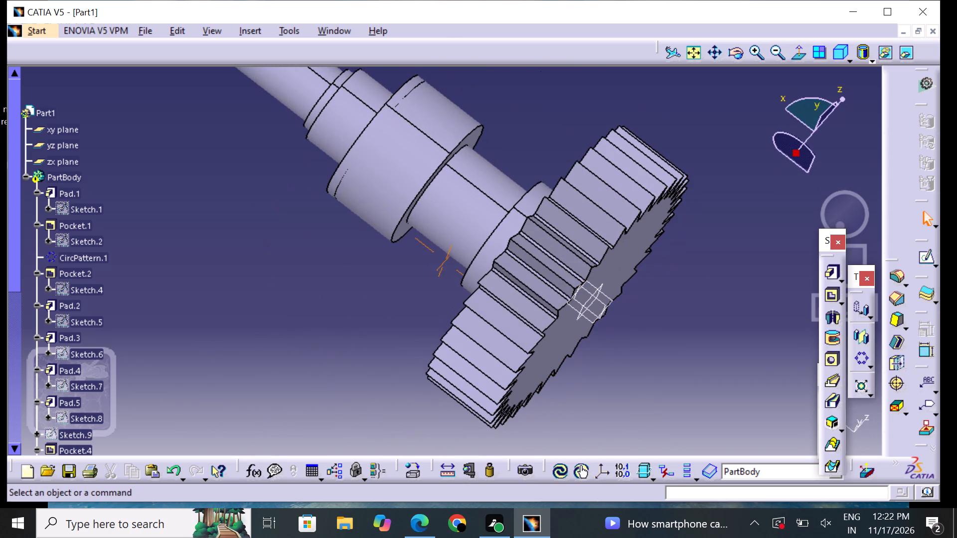
middle_drag(191, 189, 227, 432)
right_drag(191, 196, 227, 432)
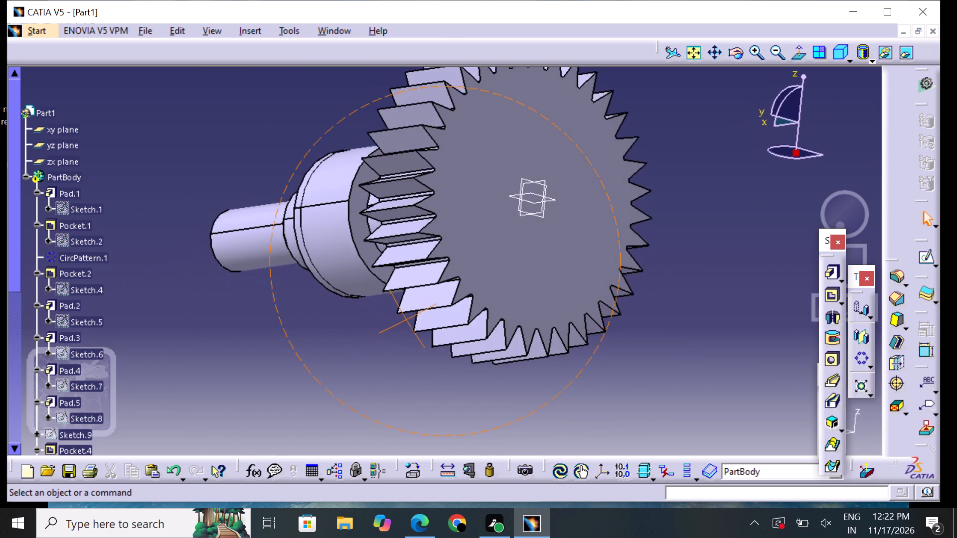
middle_drag(227, 432, 233, 438)
right_drag(227, 432, 233, 438)
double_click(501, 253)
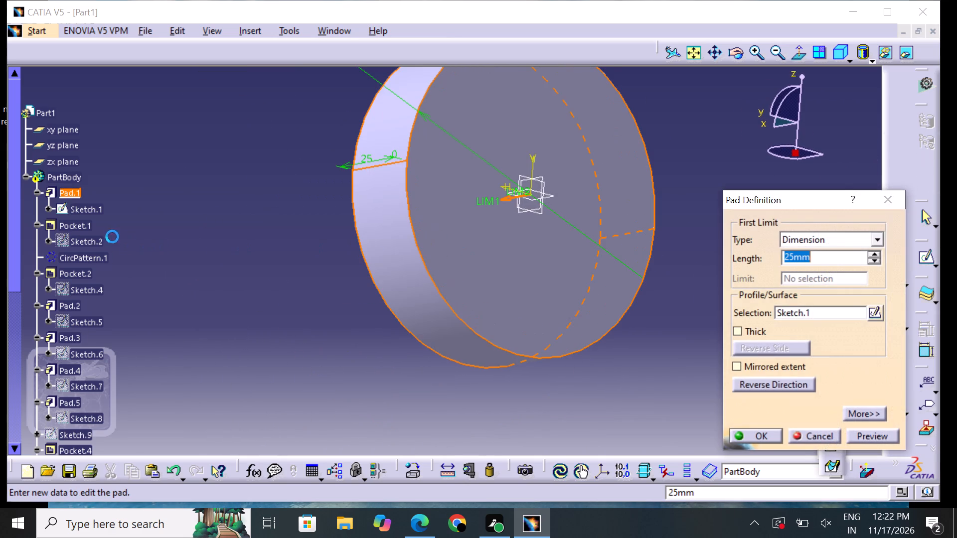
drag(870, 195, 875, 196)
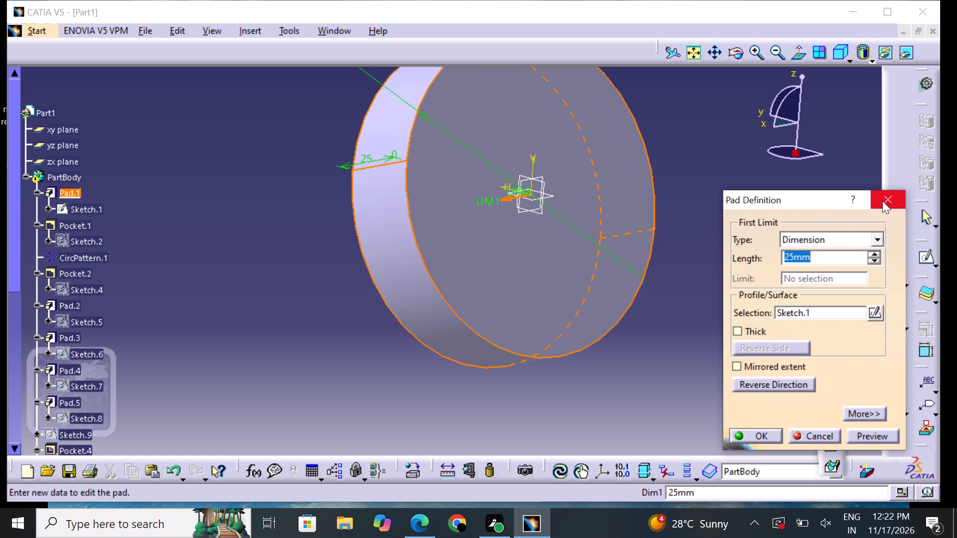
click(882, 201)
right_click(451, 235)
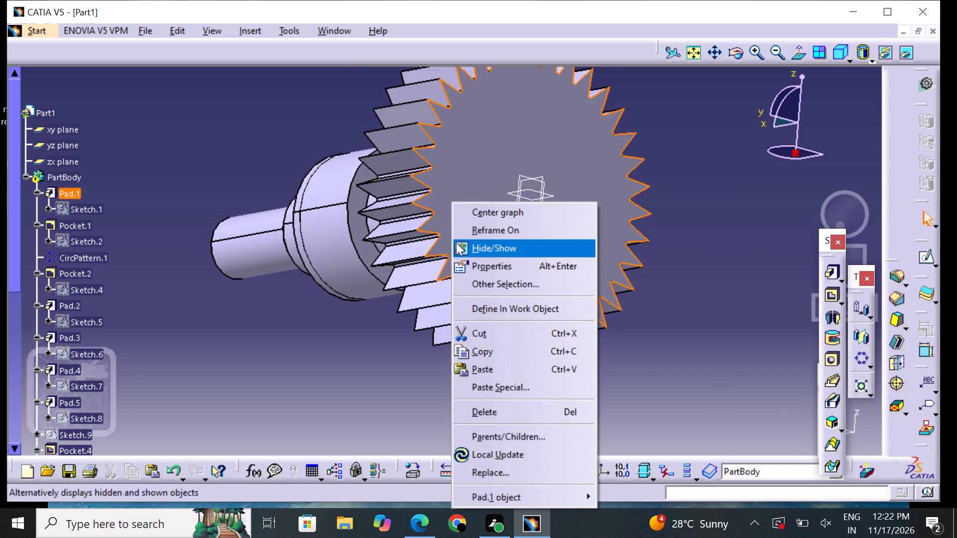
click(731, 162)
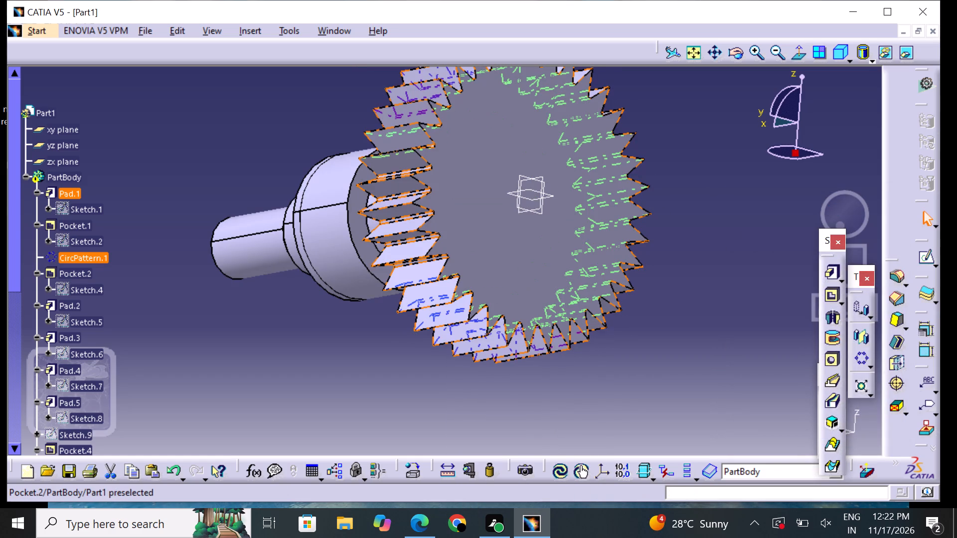
Check the properties of the gear-tooth circular pattern, CircPattern.1, and close them without changes.
click(83, 250)
right_click(83, 251)
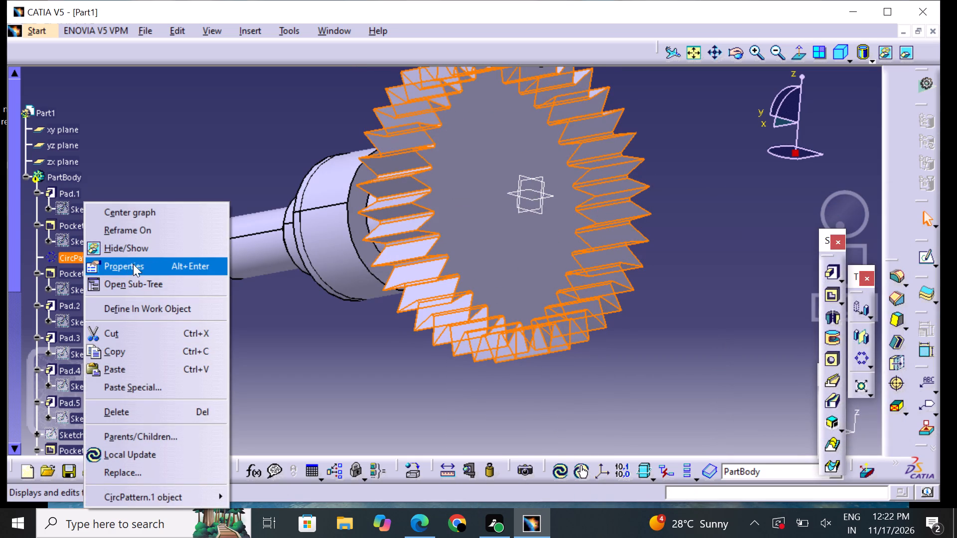
click(133, 264)
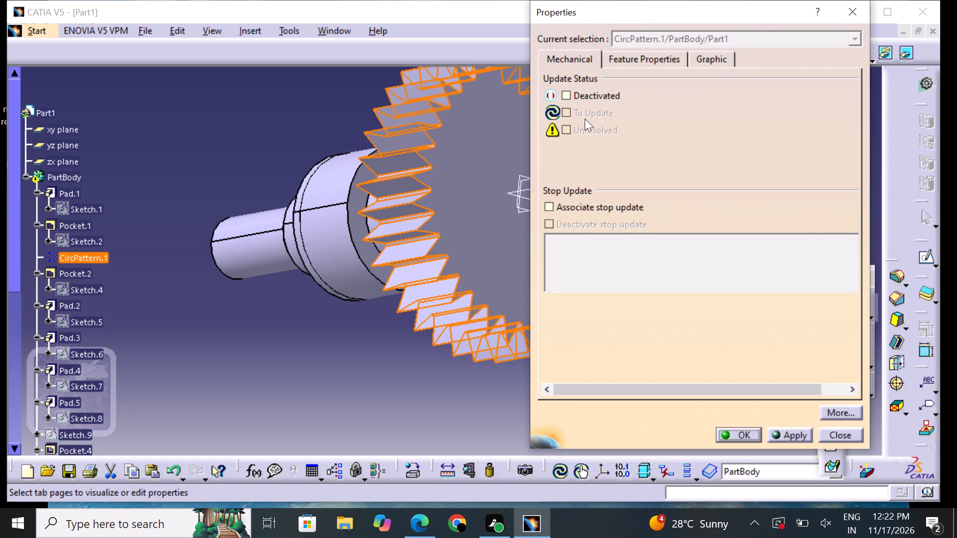
drag(624, 36, 627, 42)
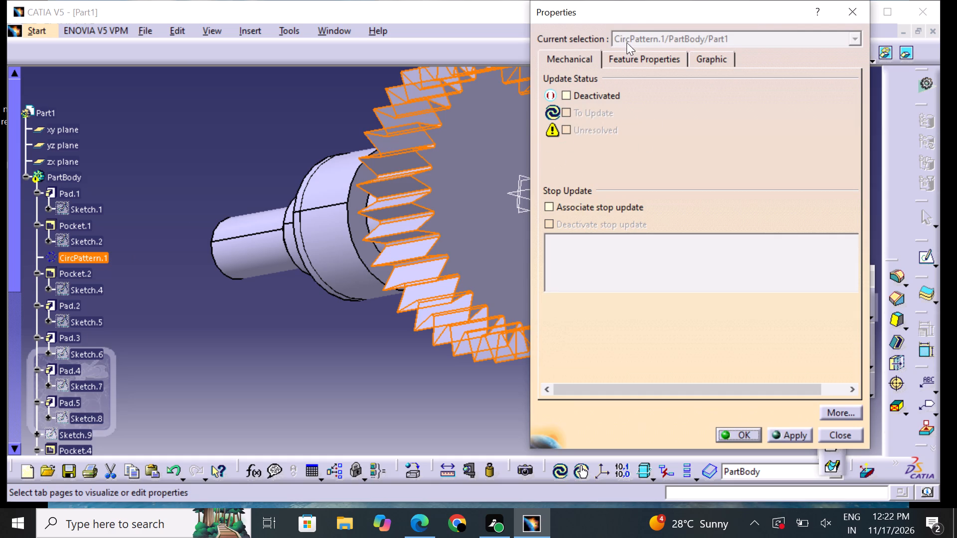
drag(627, 42, 629, 45)
click(631, 42)
click(852, 32)
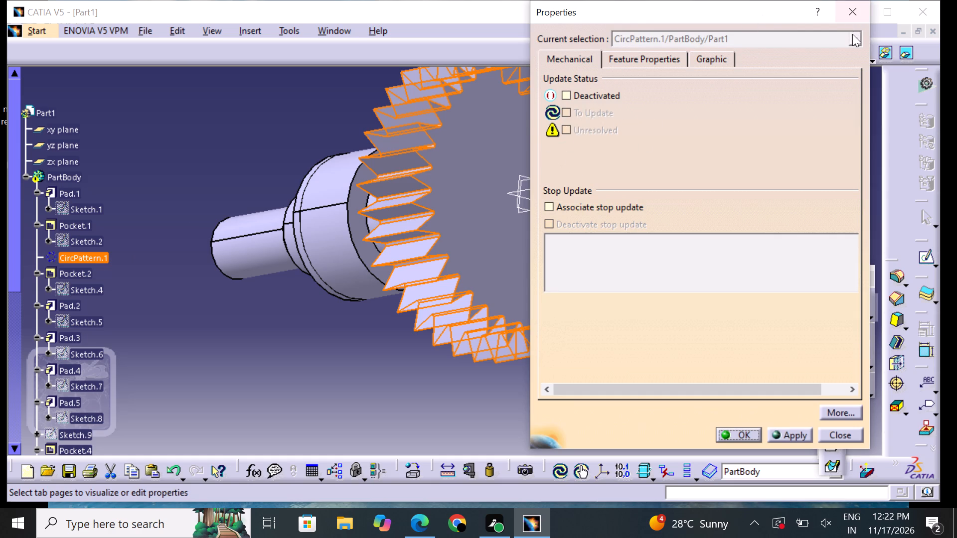
click(853, 36)
click(853, 12)
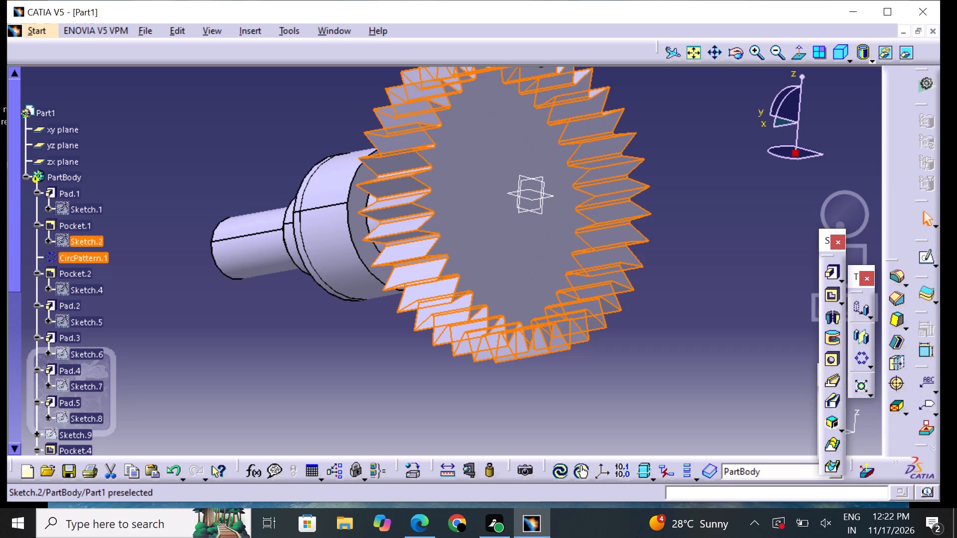
right_click(85, 256)
click(135, 269)
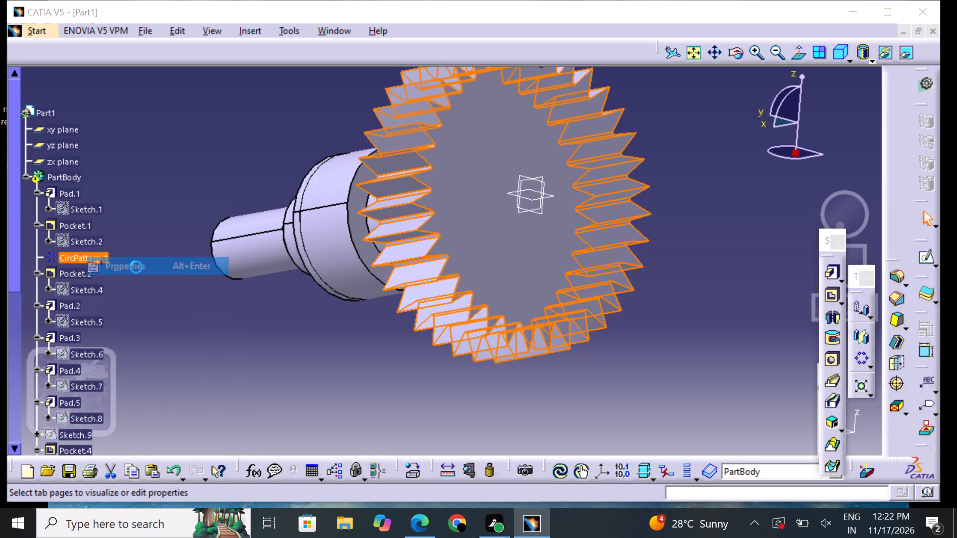
click(847, 3)
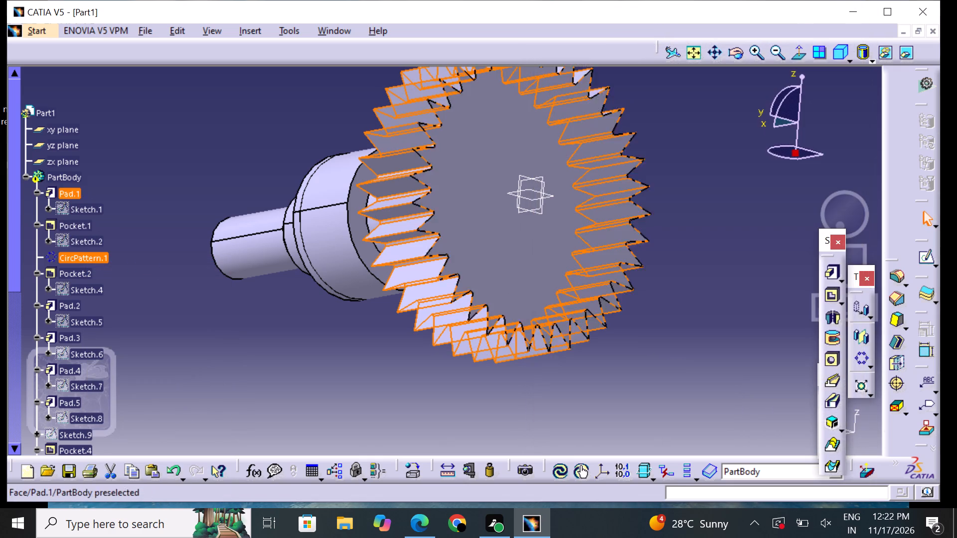
click(285, 84)
Set the fill colour of the gear's flat outer face to magenta.
click(474, 143)
right_click(474, 143)
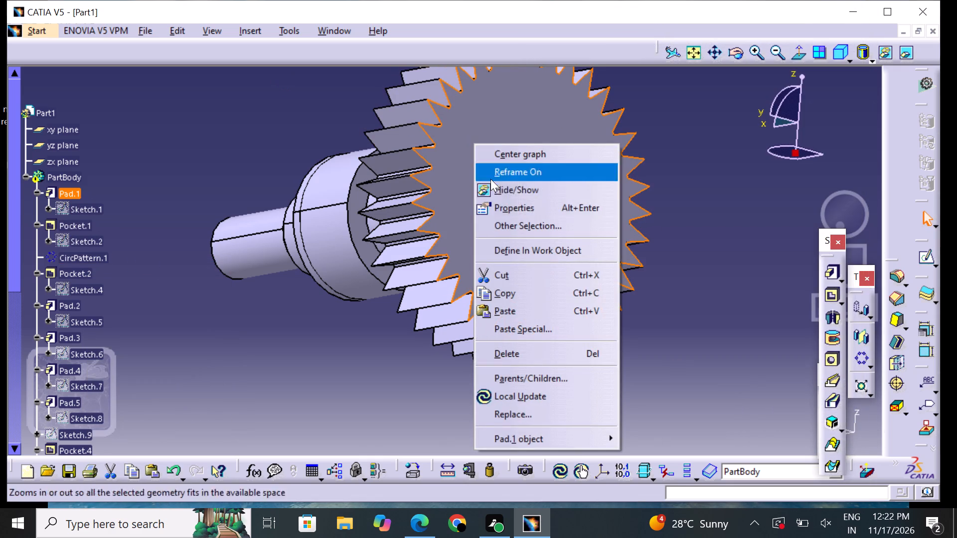
click(502, 211)
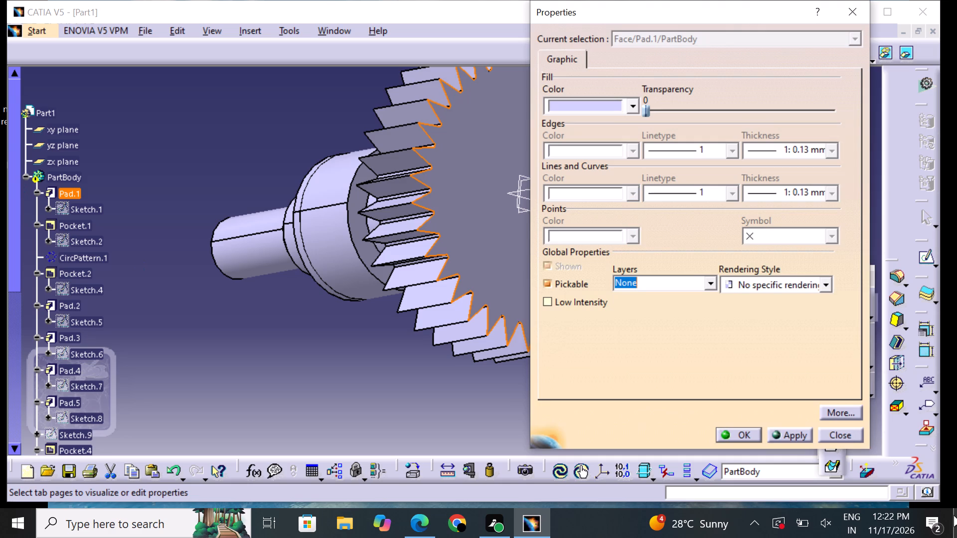
click(591, 103)
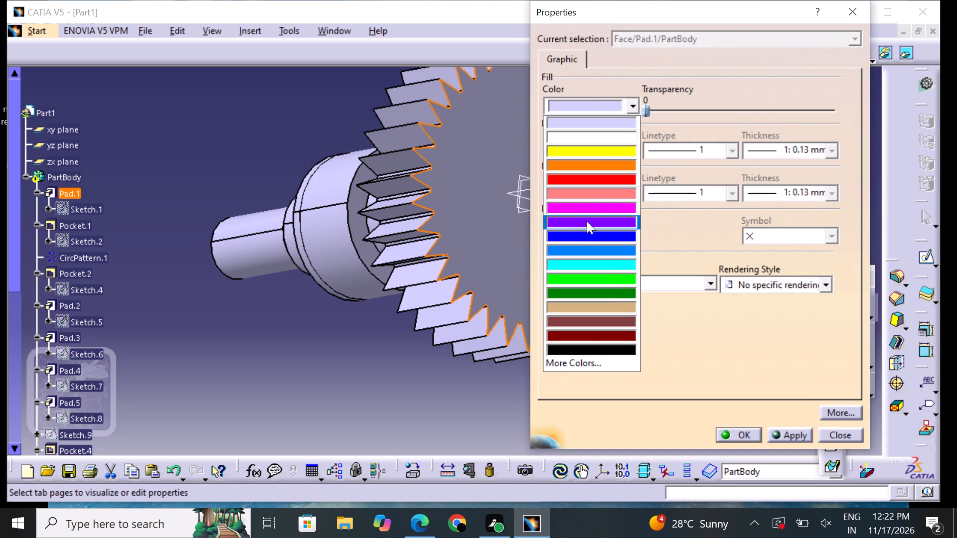
click(593, 212)
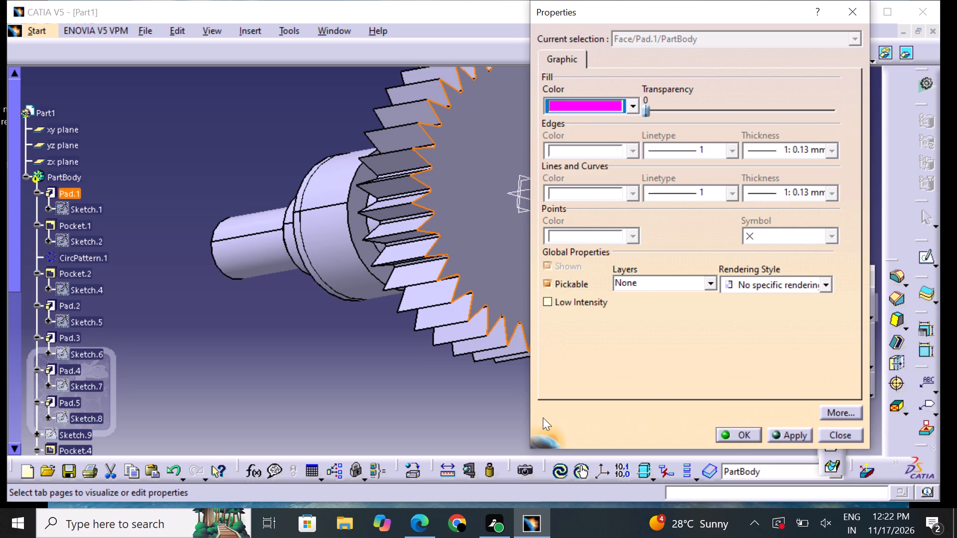
click(735, 434)
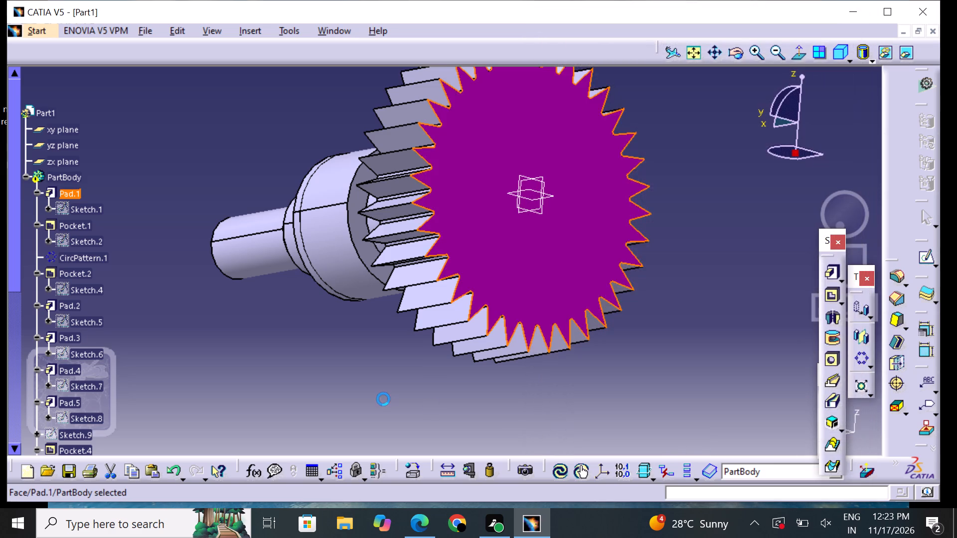
click(383, 399)
Set the fill colour of a single gear-tooth flank face in the circular pattern to red.
click(411, 248)
right_click(410, 248)
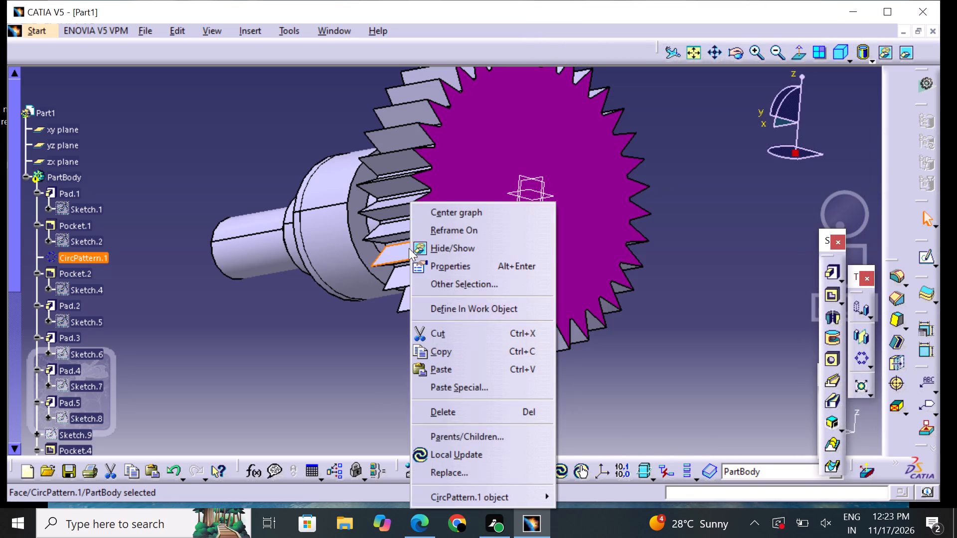
click(470, 270)
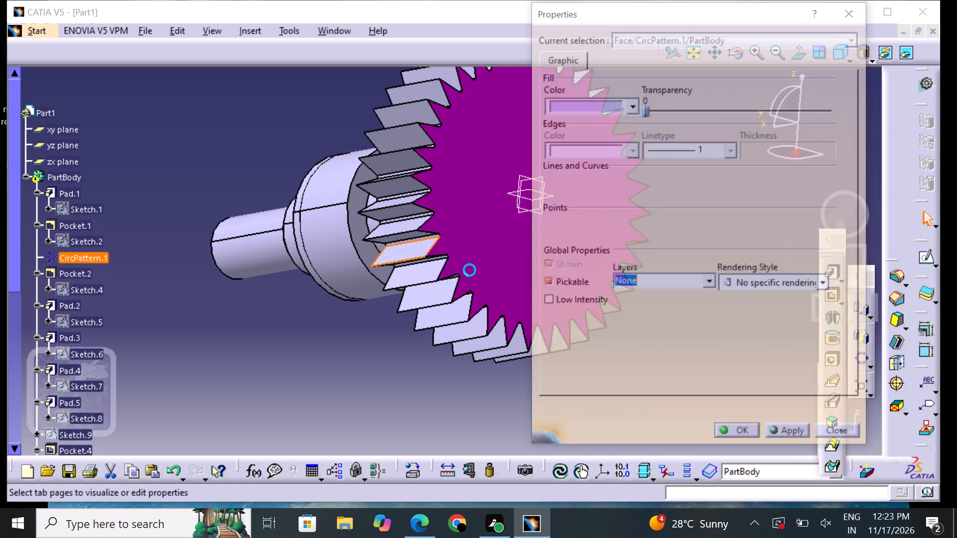
click(608, 109)
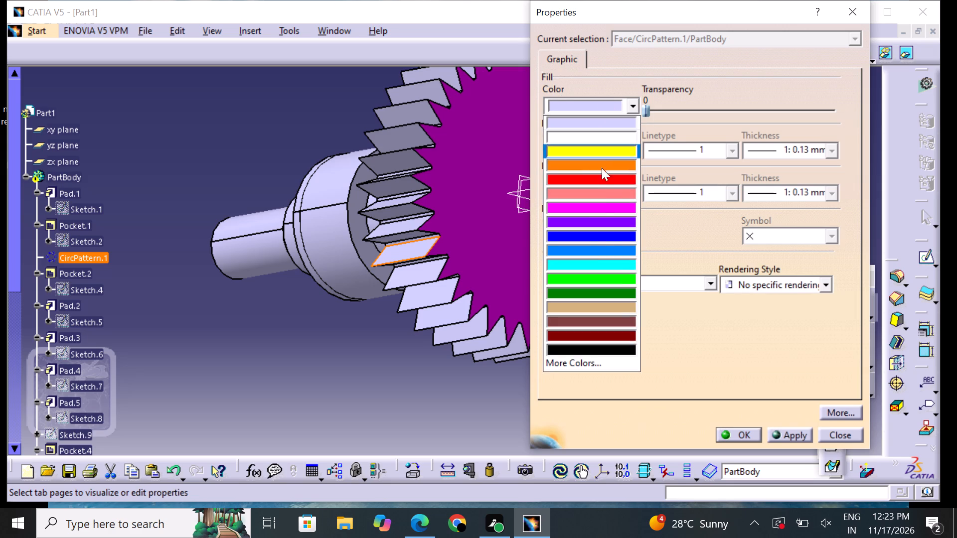
drag(606, 164, 603, 172)
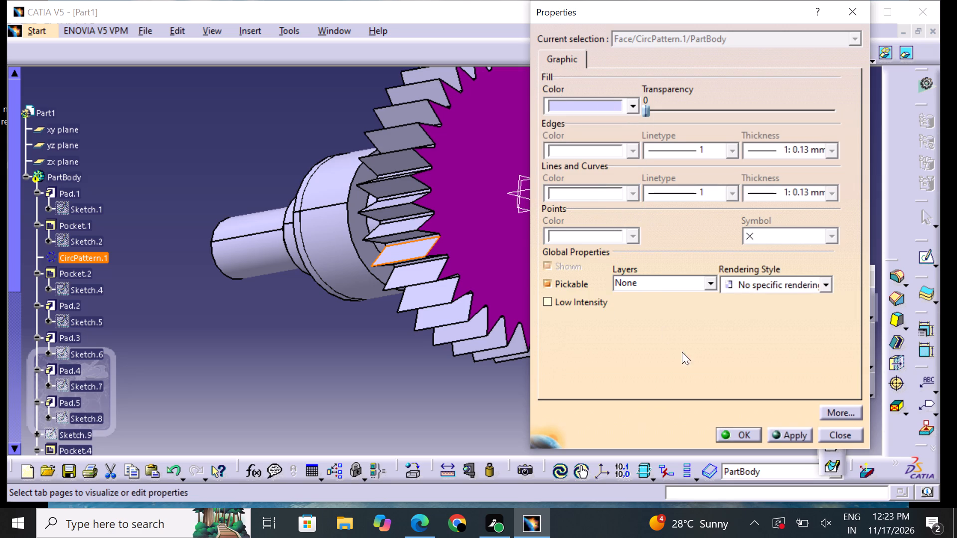
click(732, 425)
click(732, 434)
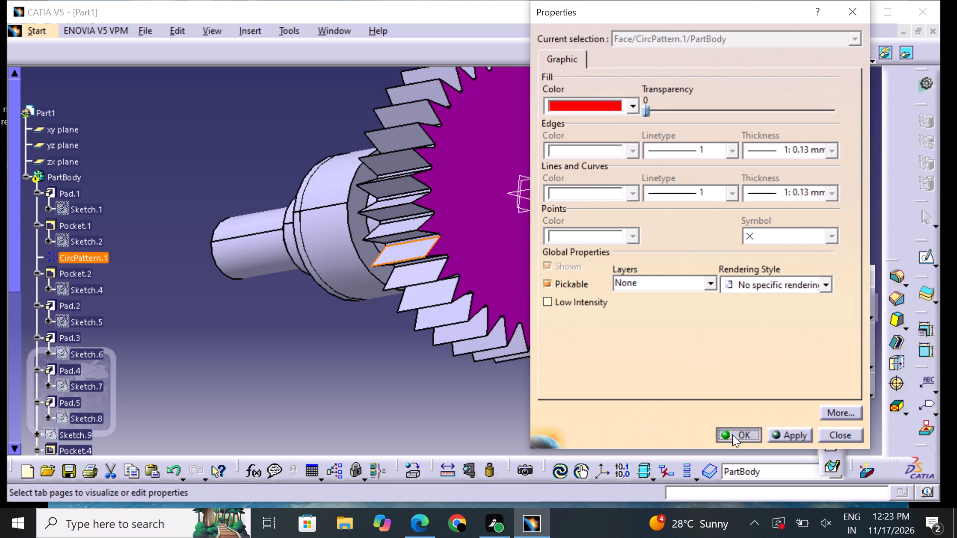
click(458, 391)
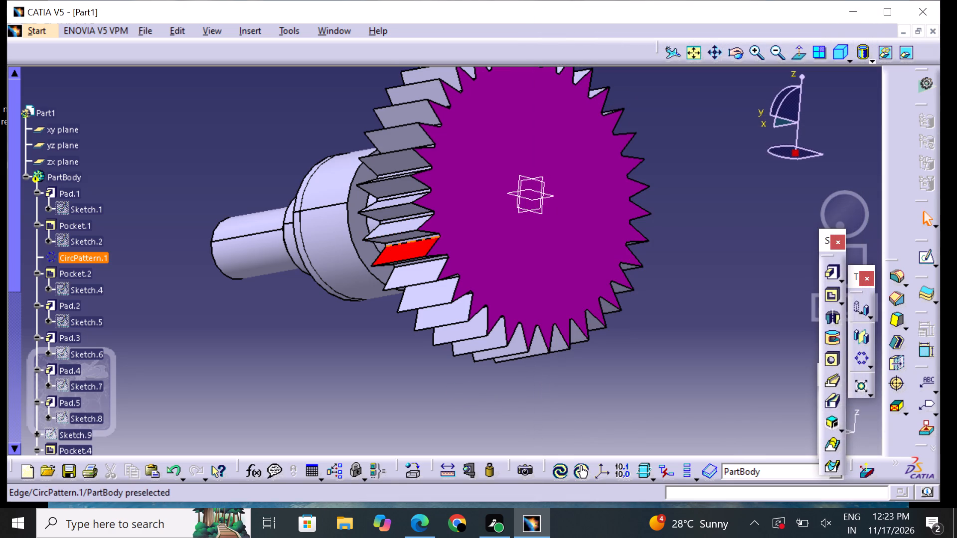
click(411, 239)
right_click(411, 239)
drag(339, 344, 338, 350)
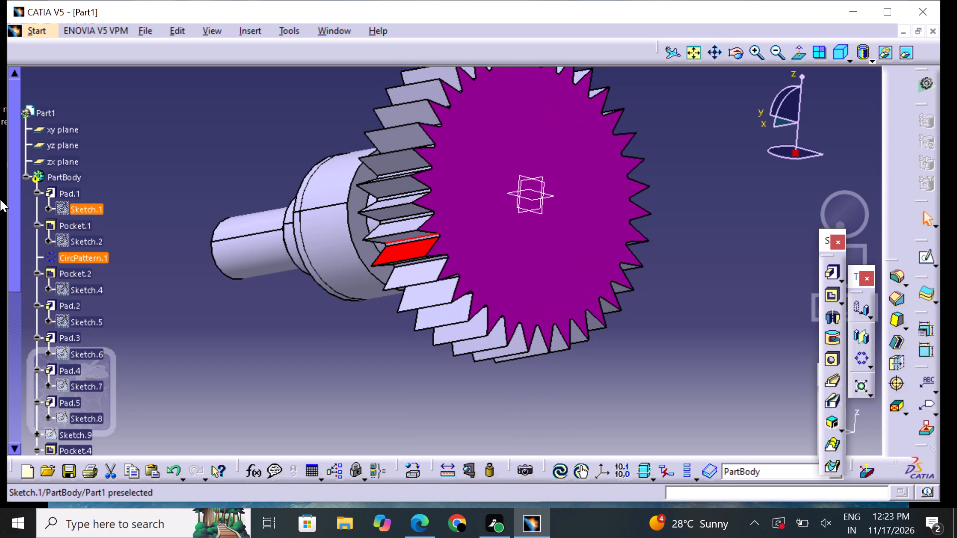
Set the fill colour of Pocket.2, the ring-shaped recess in the gear's face, to violet.
click(71, 277)
right_click(70, 277)
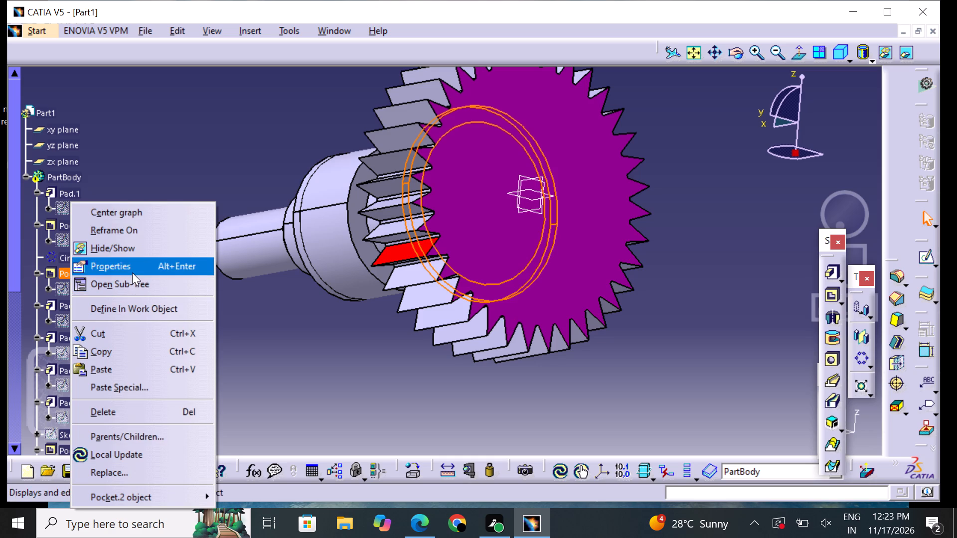
click(132, 272)
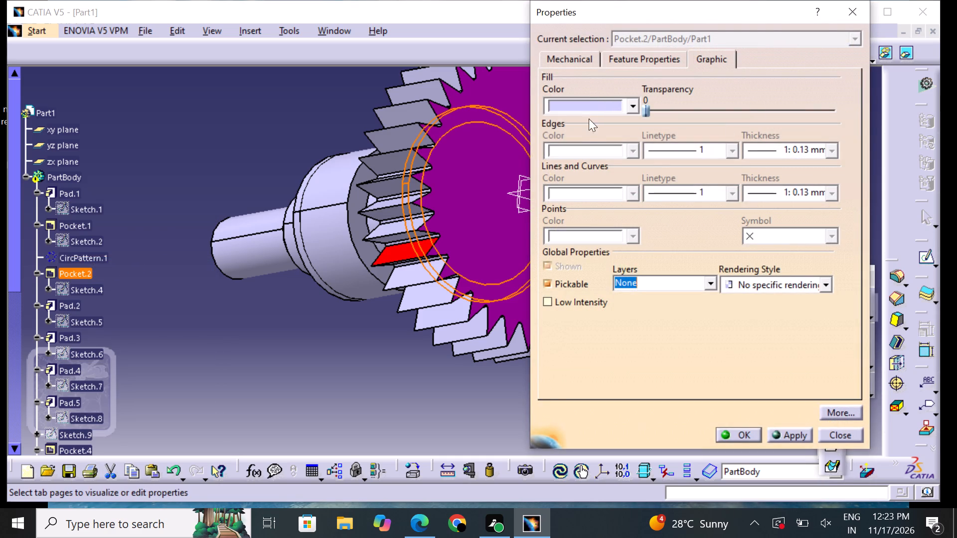
click(591, 98)
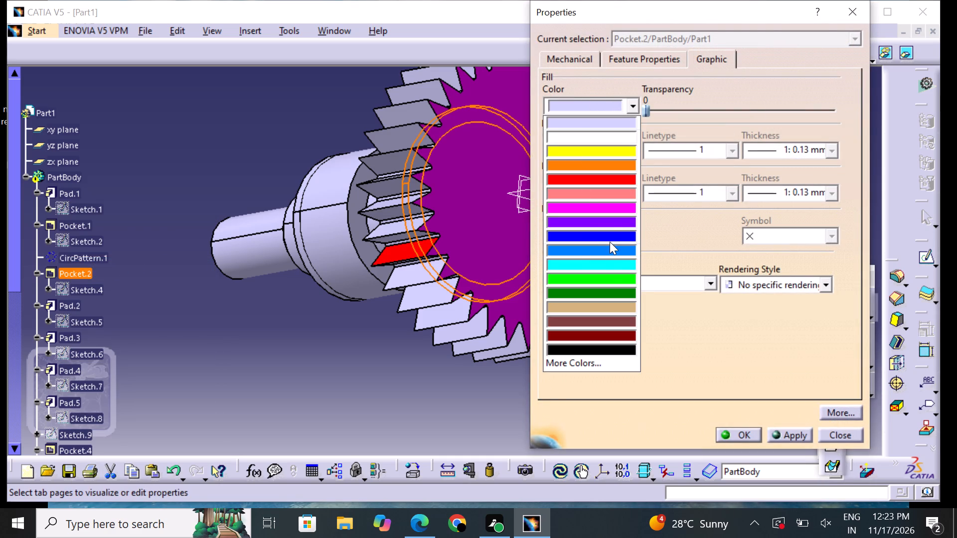
click(613, 227)
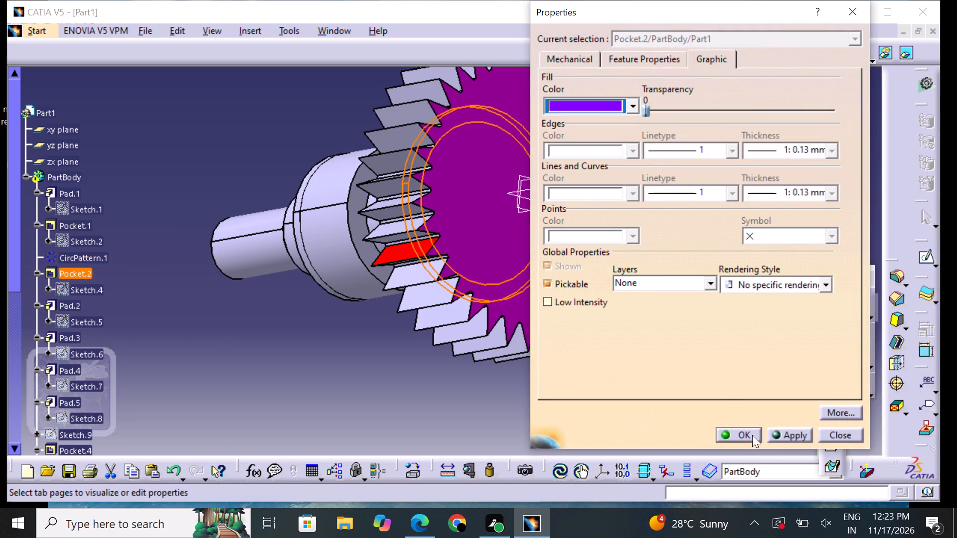
click(743, 432)
click(588, 400)
View the gear from the shaft side, then check the graphic properties of Pocket.2's sketch, Sketch.4, and close them without changes.
middle_drag(322, 336, 432, 0)
right_drag(322, 334, 432, 0)
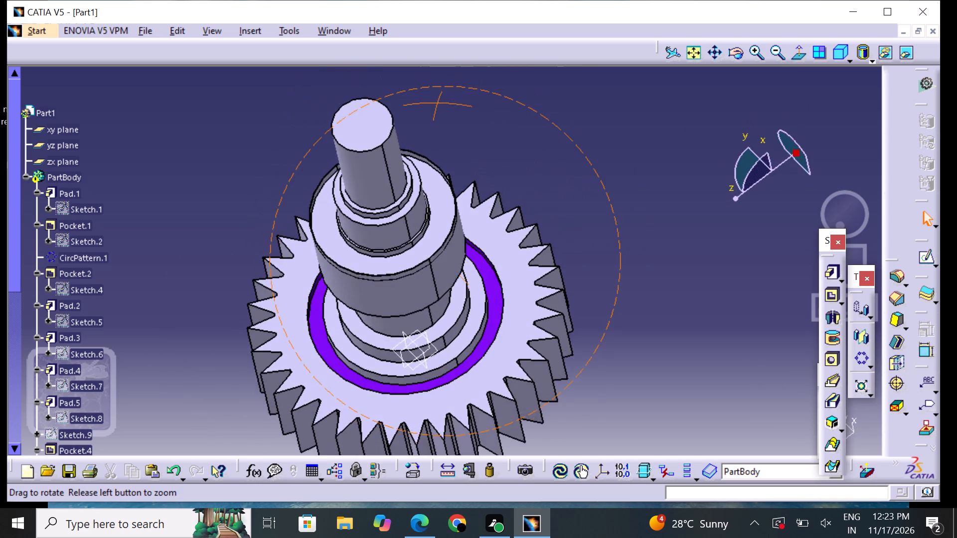
middle_drag(432, 0, 269, 537)
right_drag(432, 0, 306, 519)
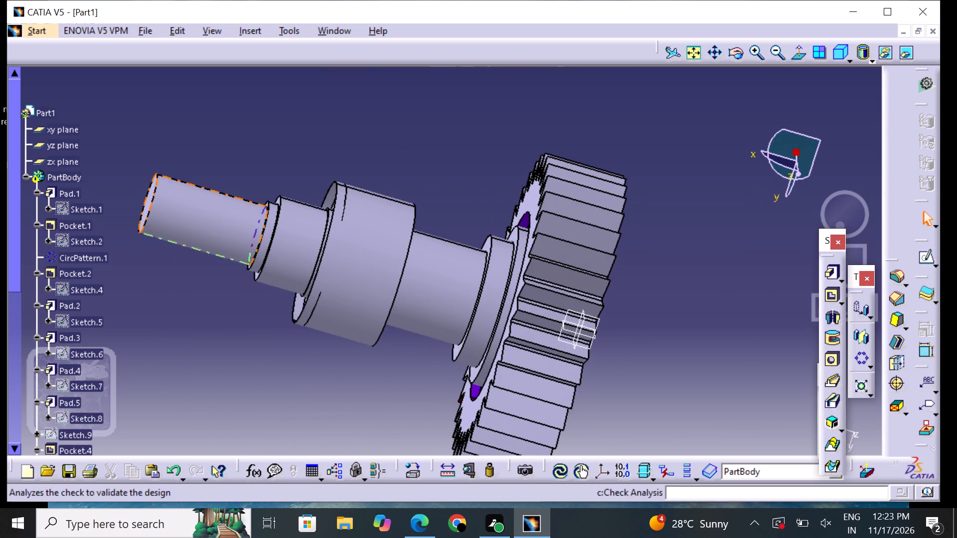
middle_drag(172, 133, 390, 283)
right_drag(172, 134, 391, 283)
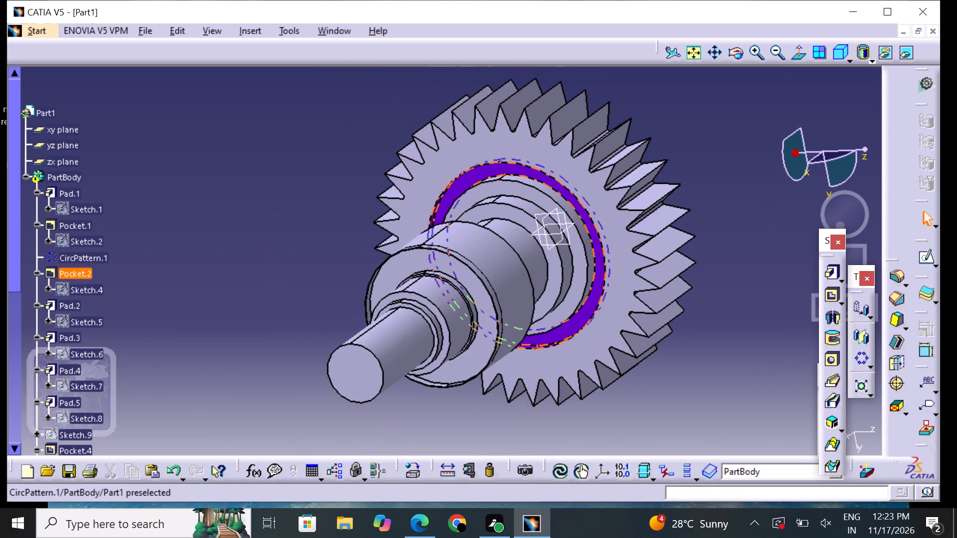
click(73, 276)
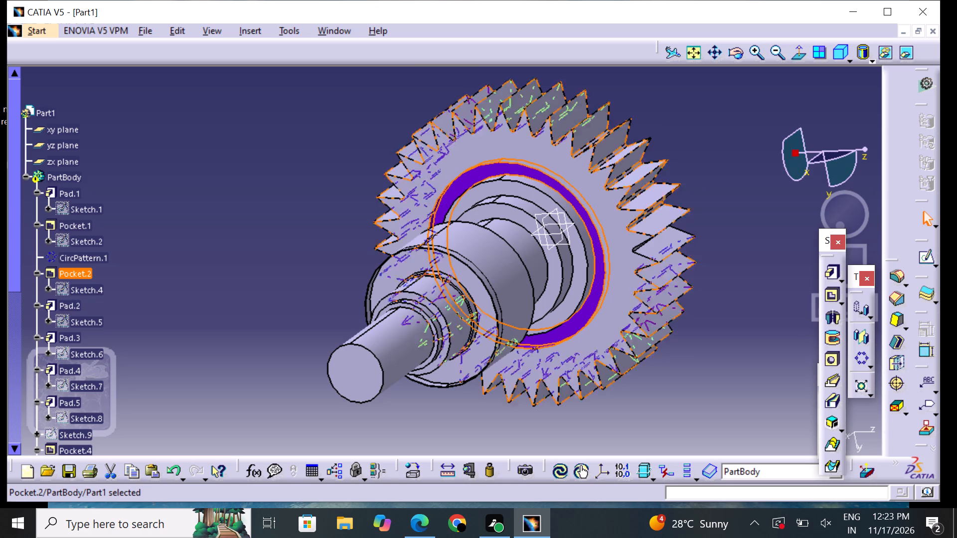
click(84, 288)
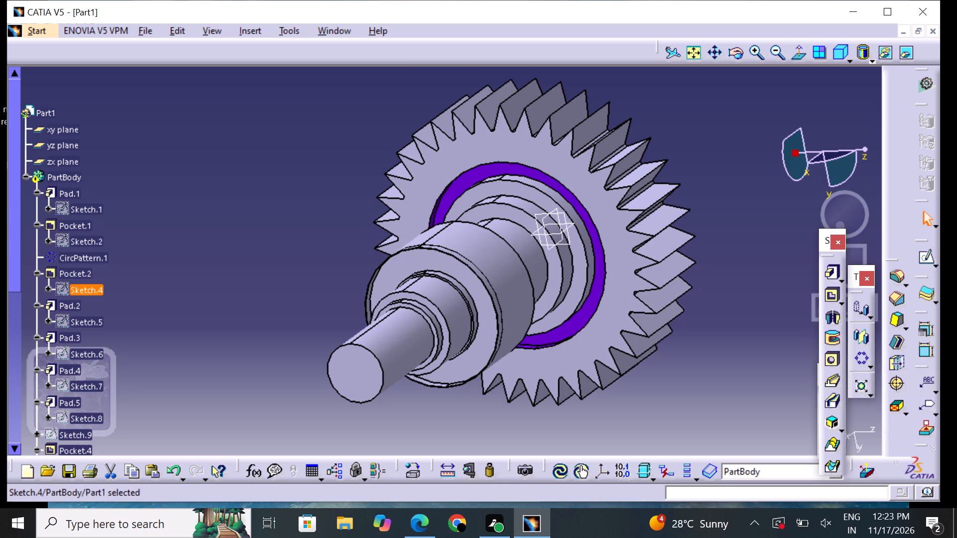
right_click(82, 292)
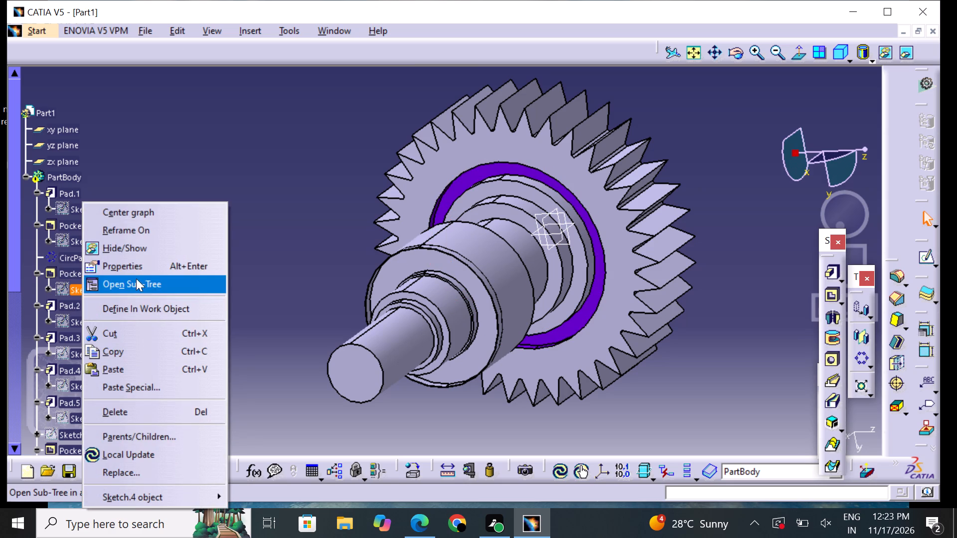
click(135, 272)
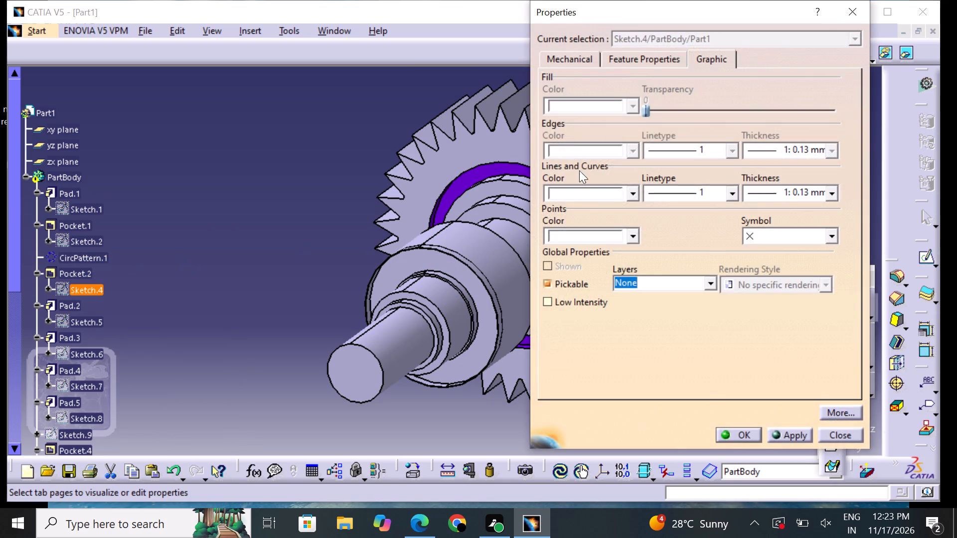
click(577, 106)
click(312, 171)
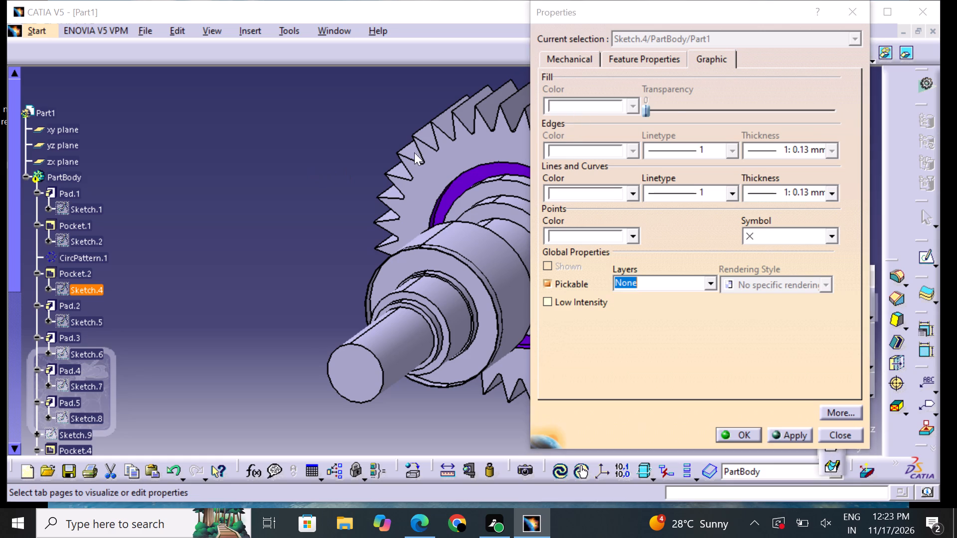
click(872, 0)
click(851, 10)
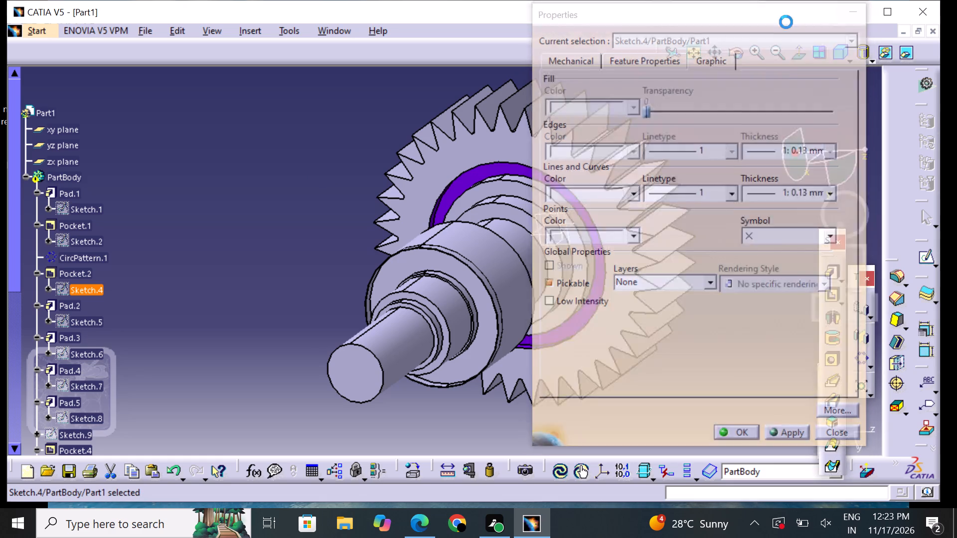
Set the fill colour of Pad.3, the raised collar nearest the gear's hub, to blue.
click(78, 320)
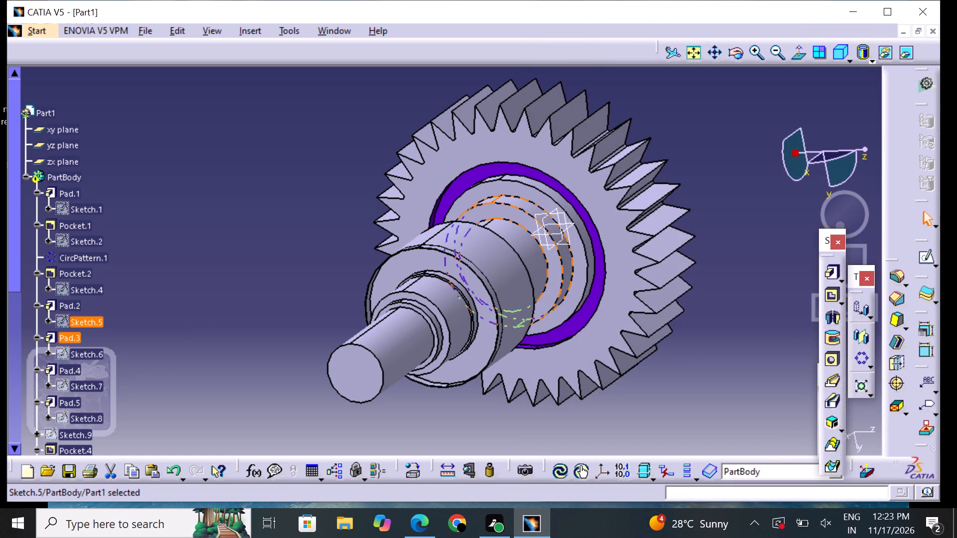
click(77, 337)
right_click(76, 337)
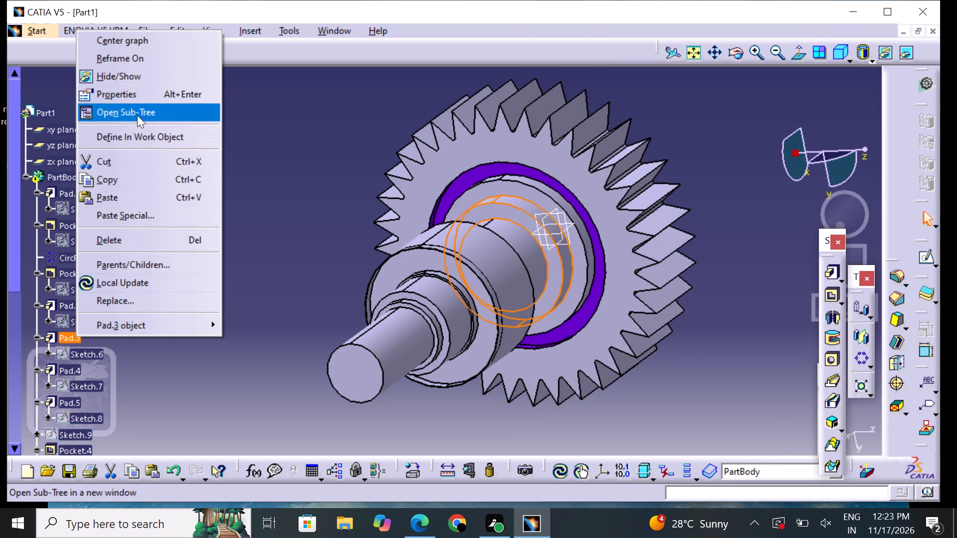
click(134, 101)
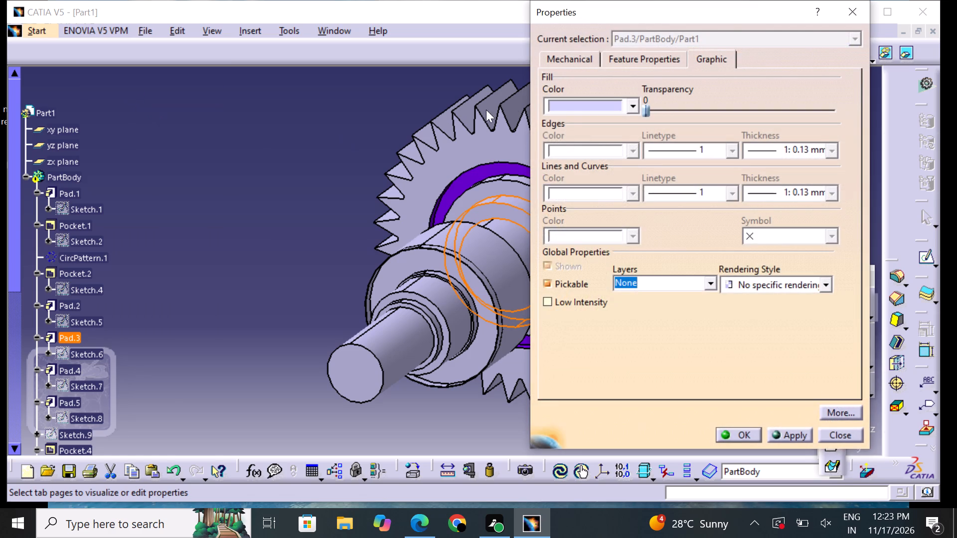
click(567, 108)
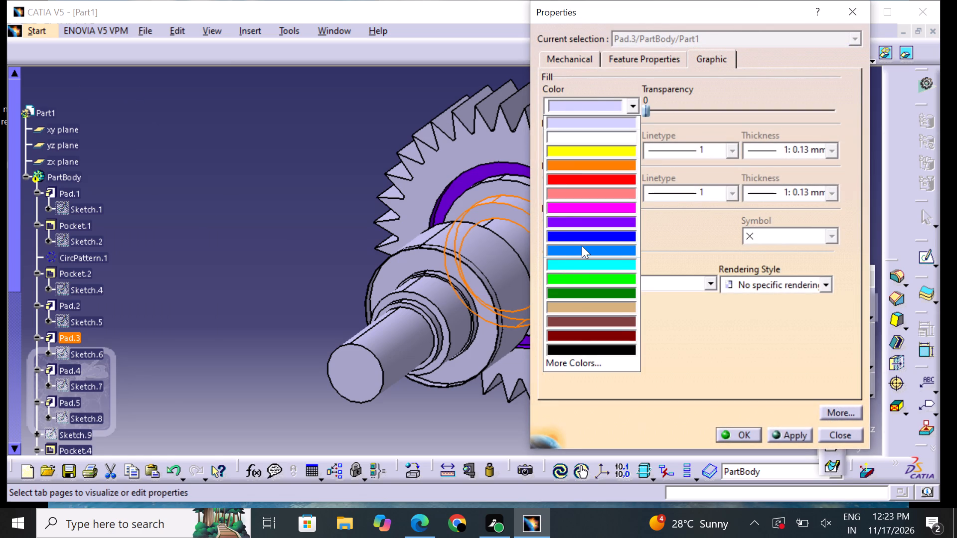
click(584, 237)
click(742, 426)
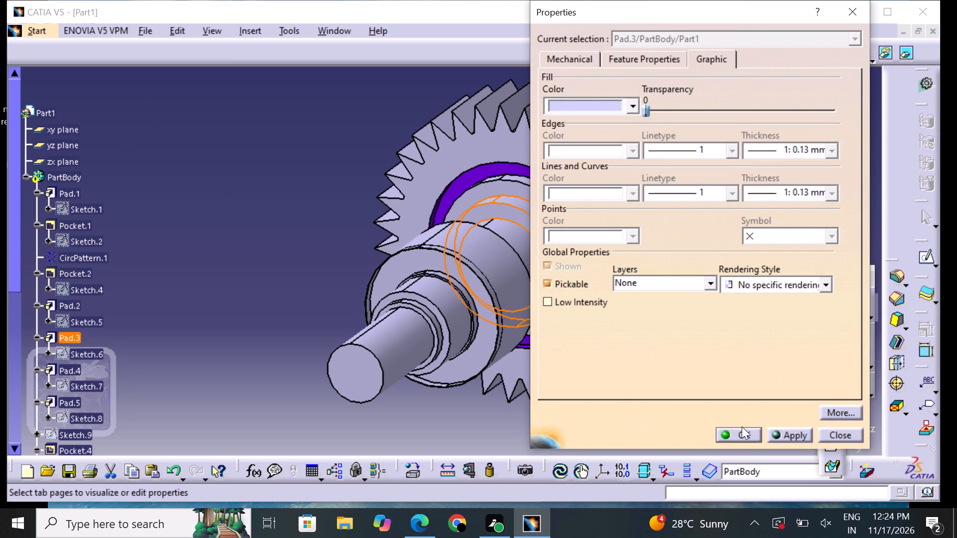
click(735, 432)
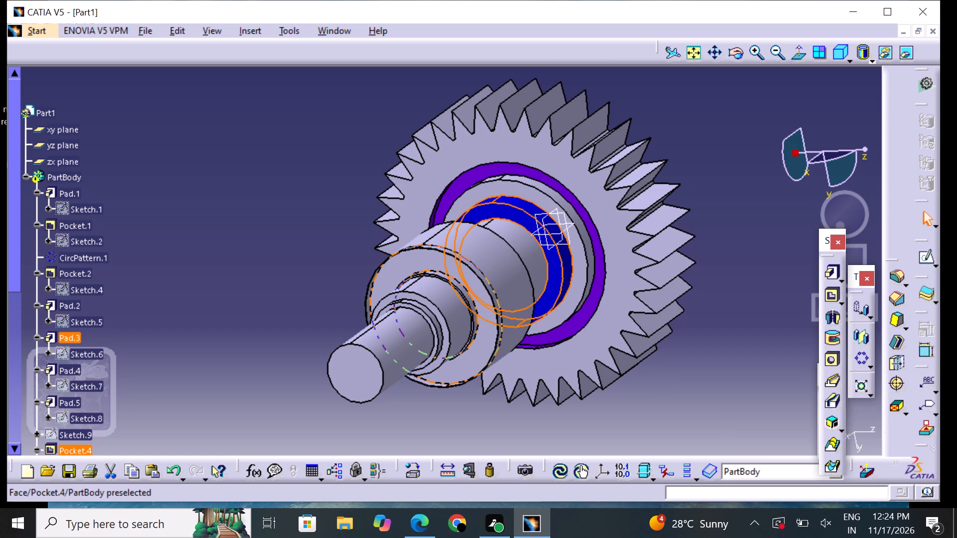
drag(255, 235, 257, 239)
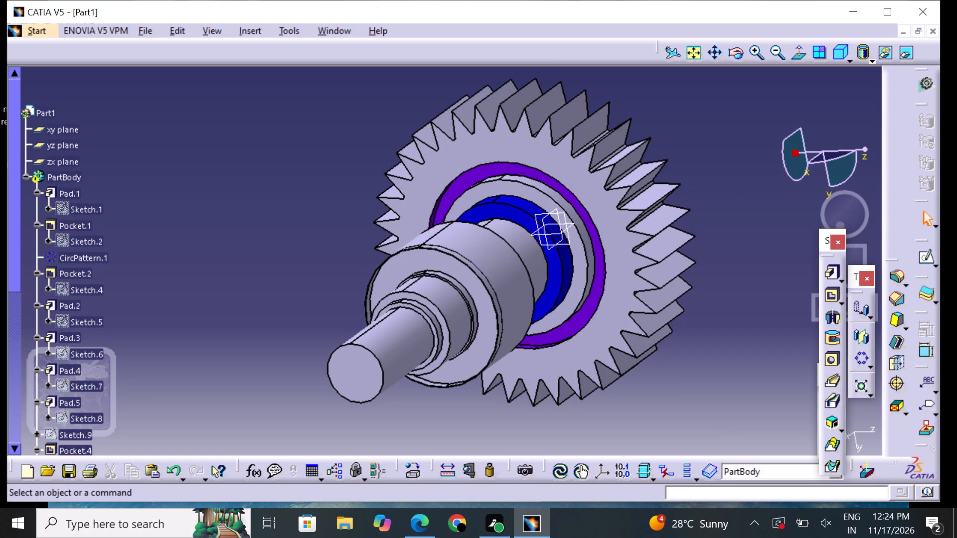
Set the fill colour of Pad.4, the shaft section between the blue collar and the large cylinder, to violet.
scroll(100, 337, down, 3)
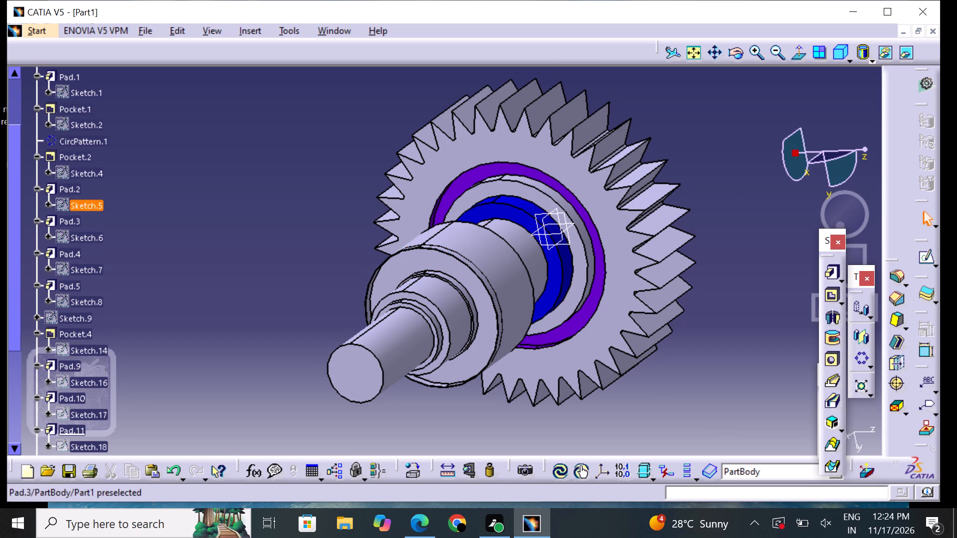
click(73, 225)
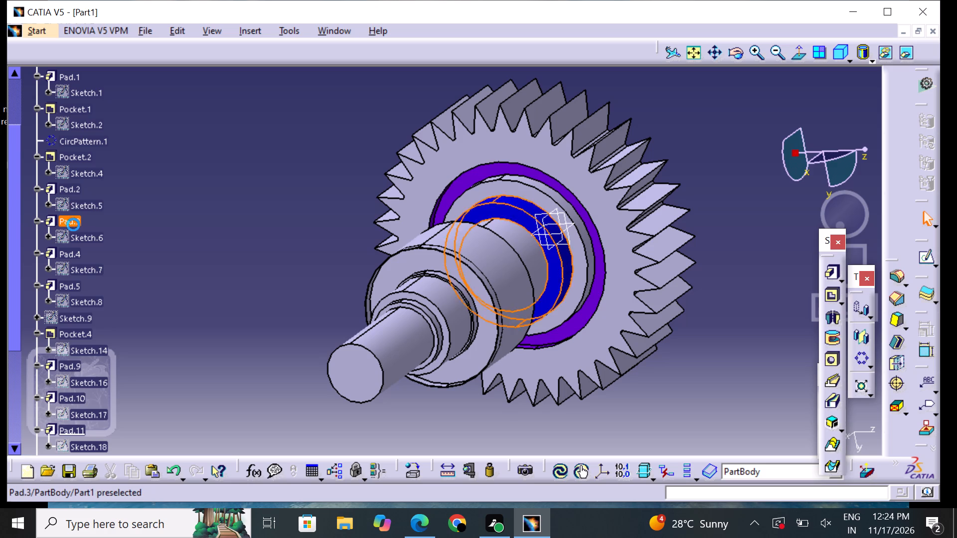
click(81, 236)
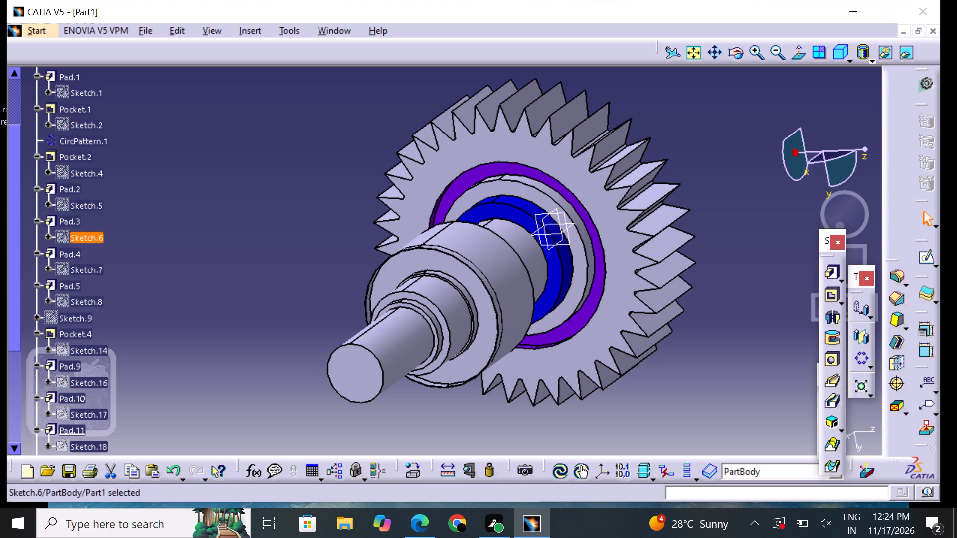
click(81, 256)
right_click(81, 256)
click(103, 261)
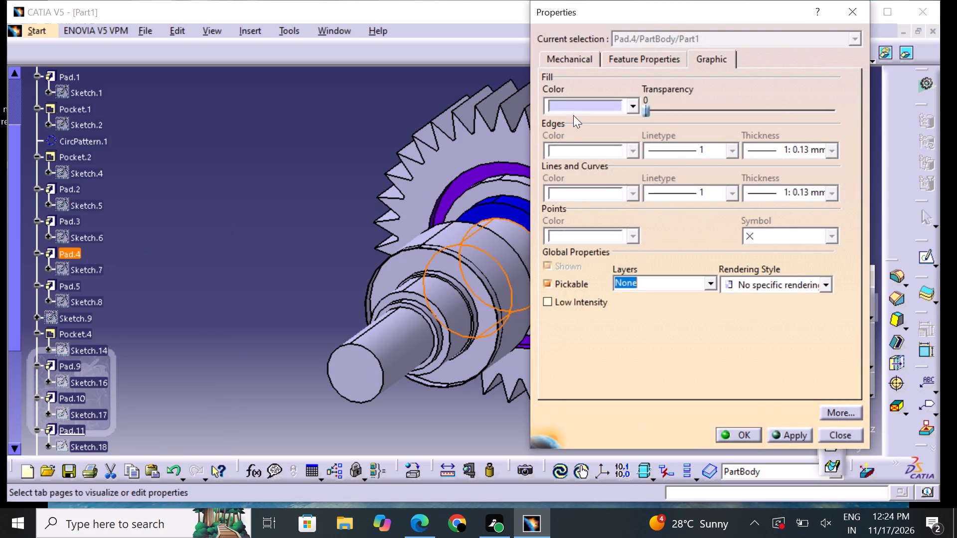
click(573, 114)
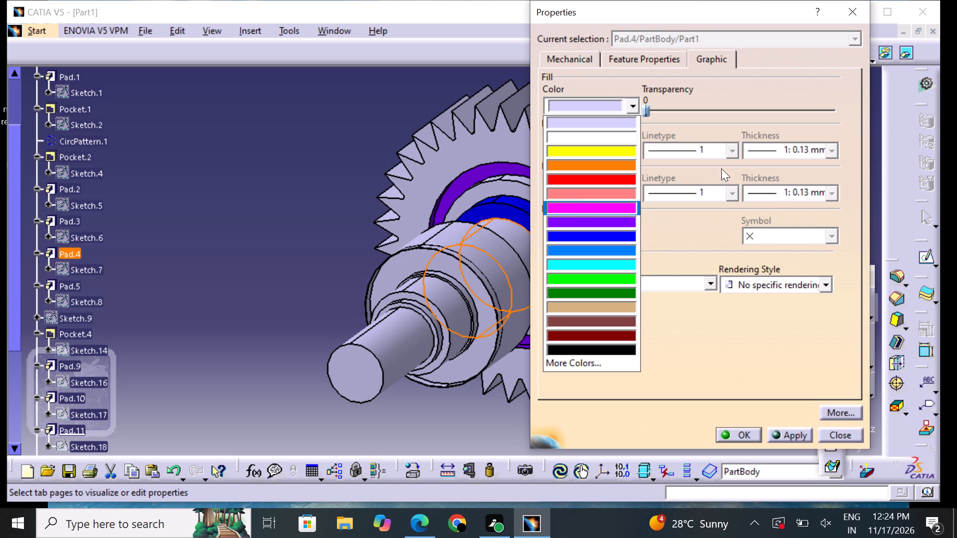
click(594, 222)
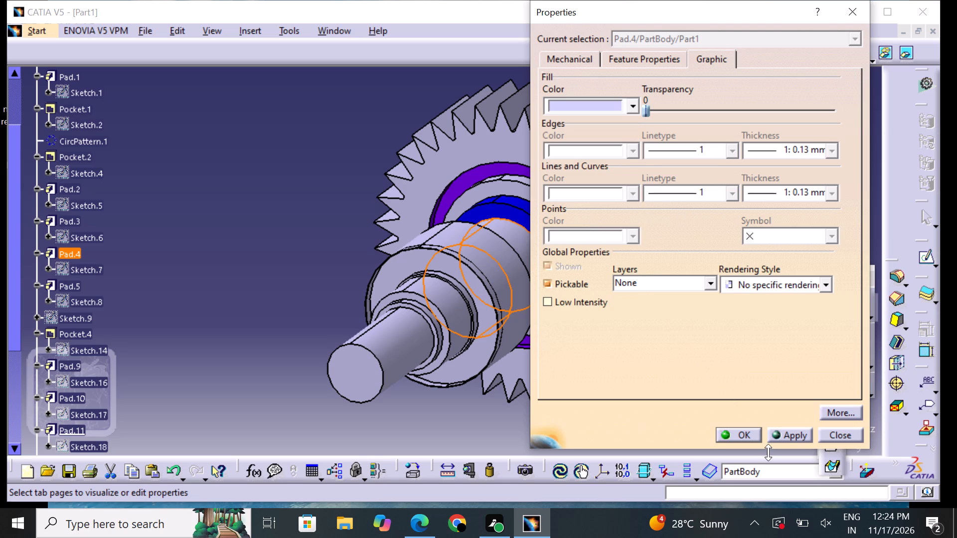
click(754, 436)
click(271, 270)
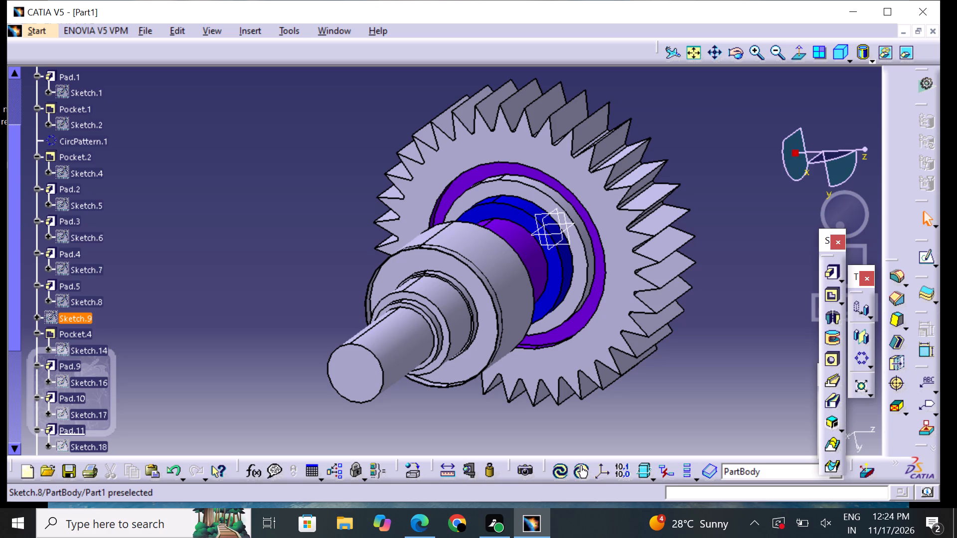
Set the fill colour of Pocket.4, the ring-shaped end face of the large cylinder, to blue.
right_click(78, 336)
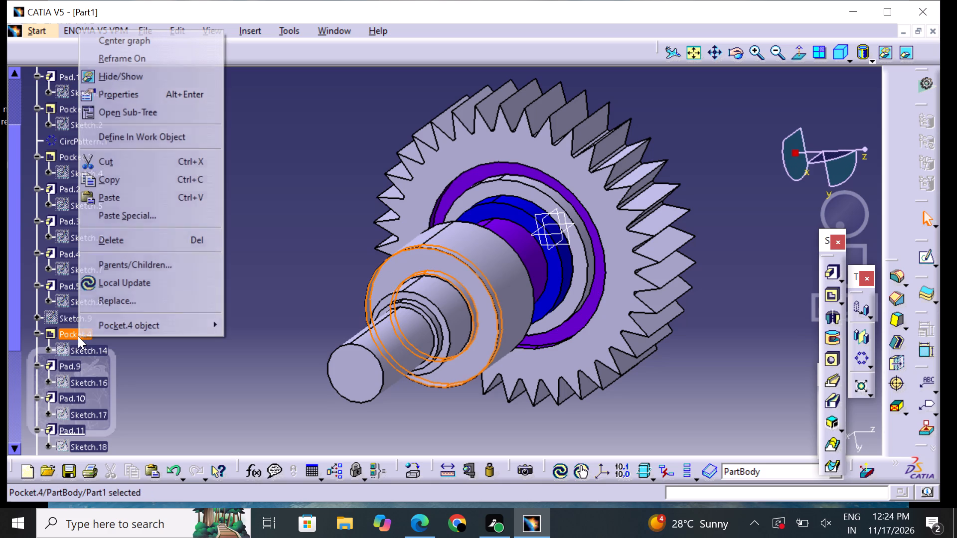
click(141, 97)
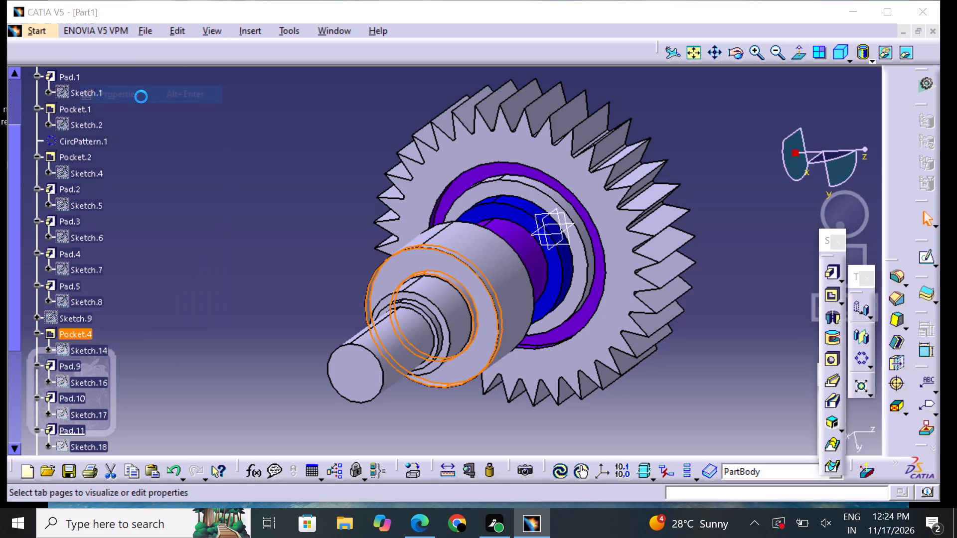
click(572, 97)
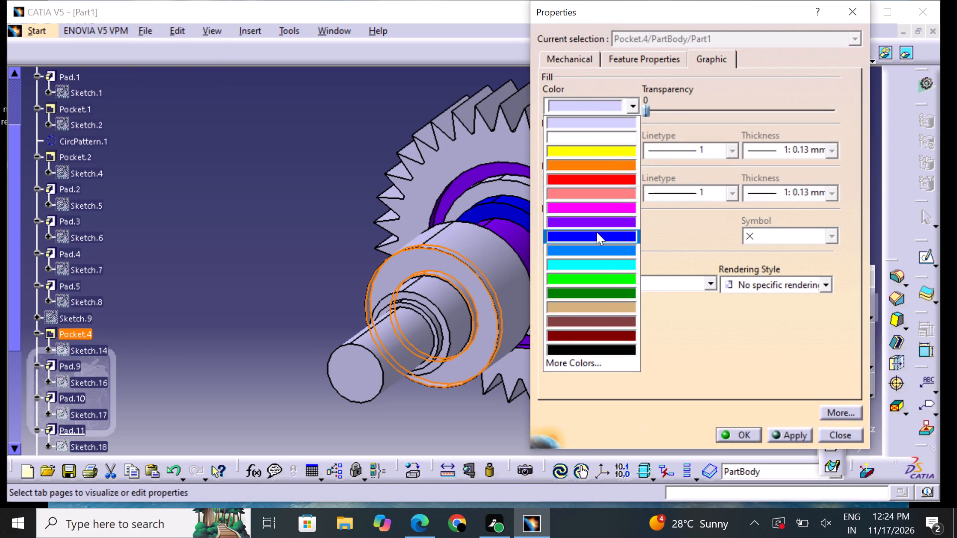
click(596, 232)
click(731, 431)
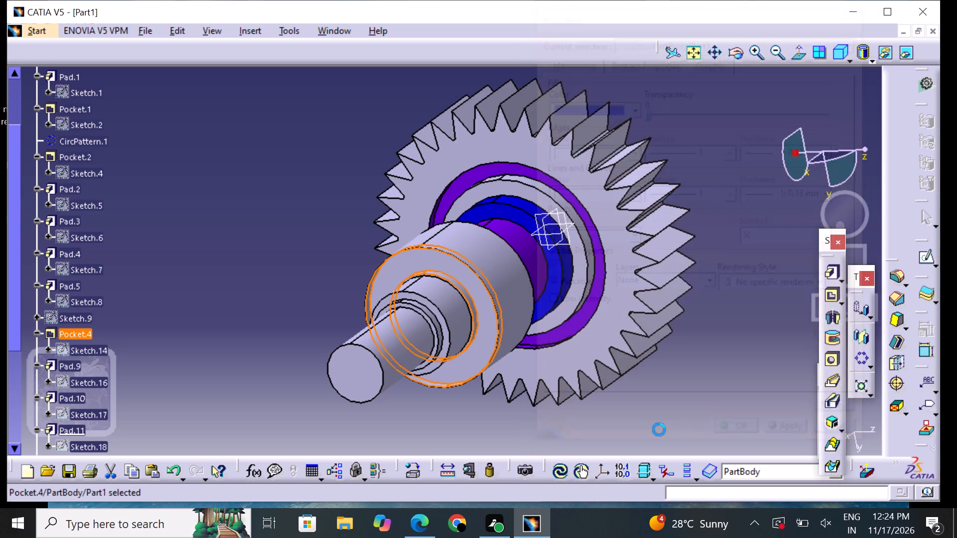
click(248, 246)
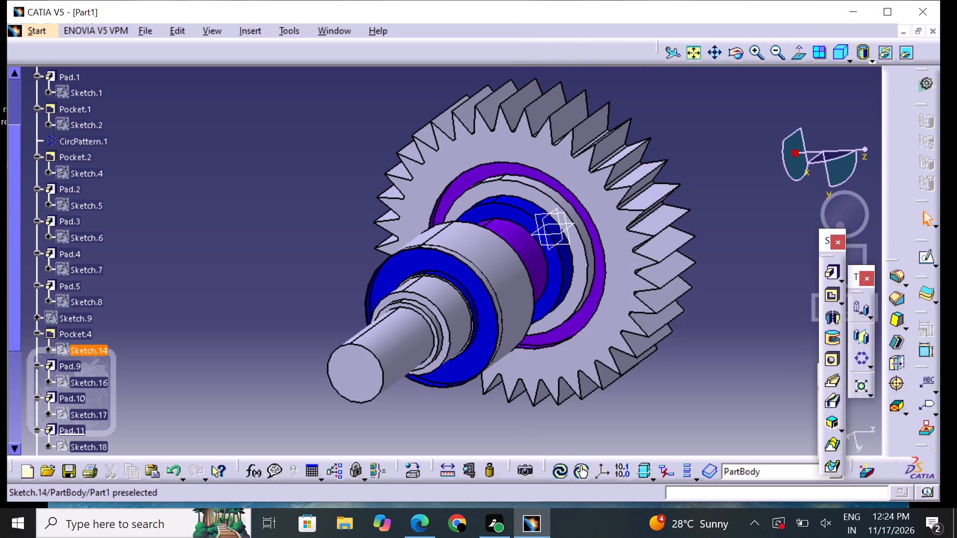
Set the fill colour of Pad.9, the stepped shaft section just beyond the large cylinder's blue ring face, to medium sky blue.
scroll(92, 345, down, 2)
right_click(66, 290)
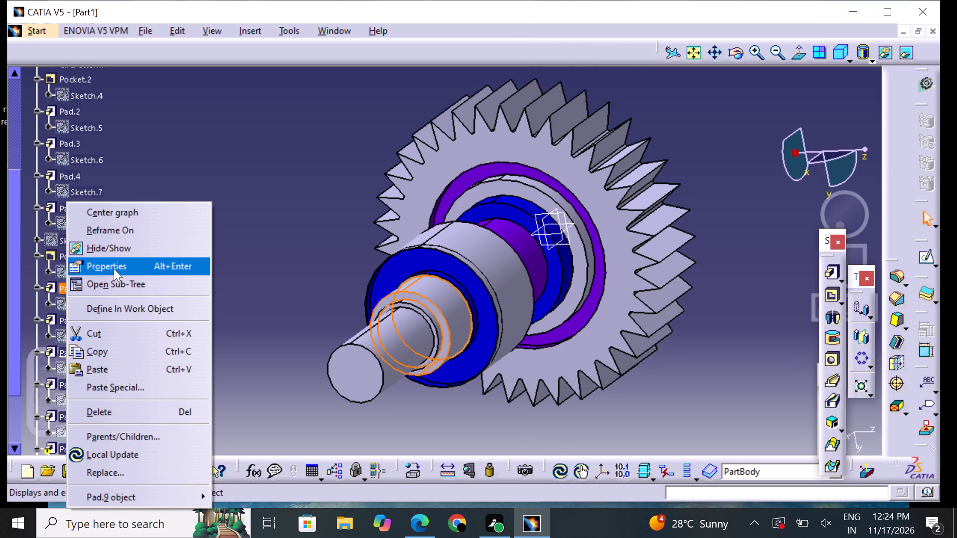
click(114, 268)
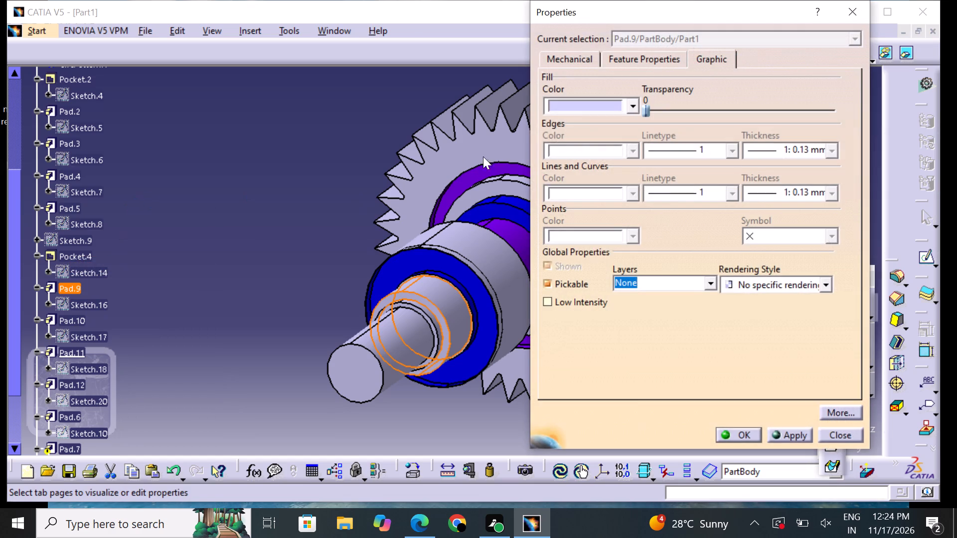
click(561, 108)
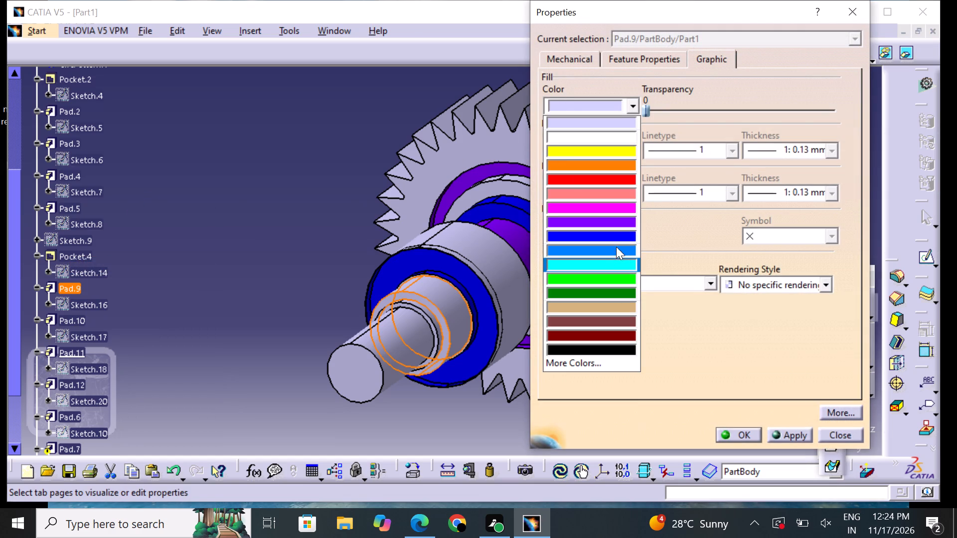
click(597, 255)
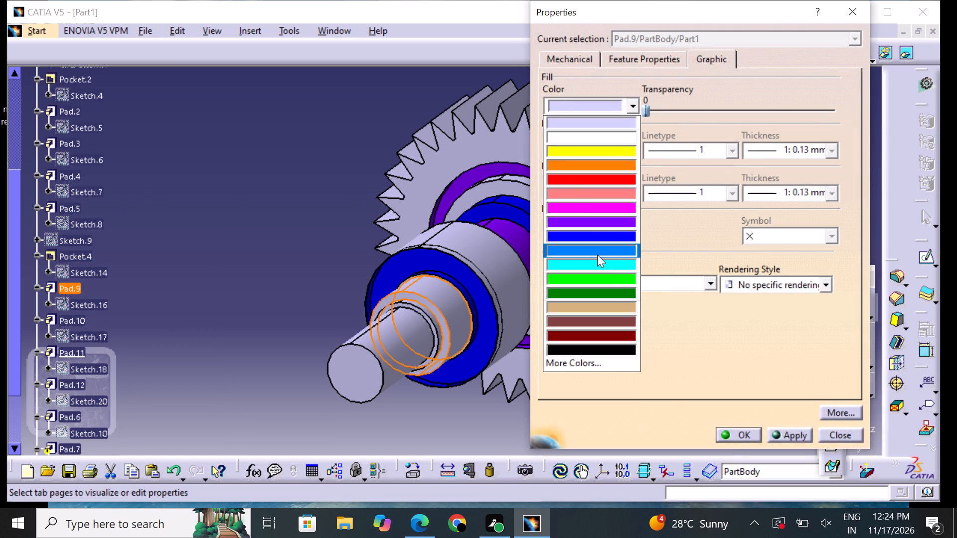
click(739, 424)
click(739, 432)
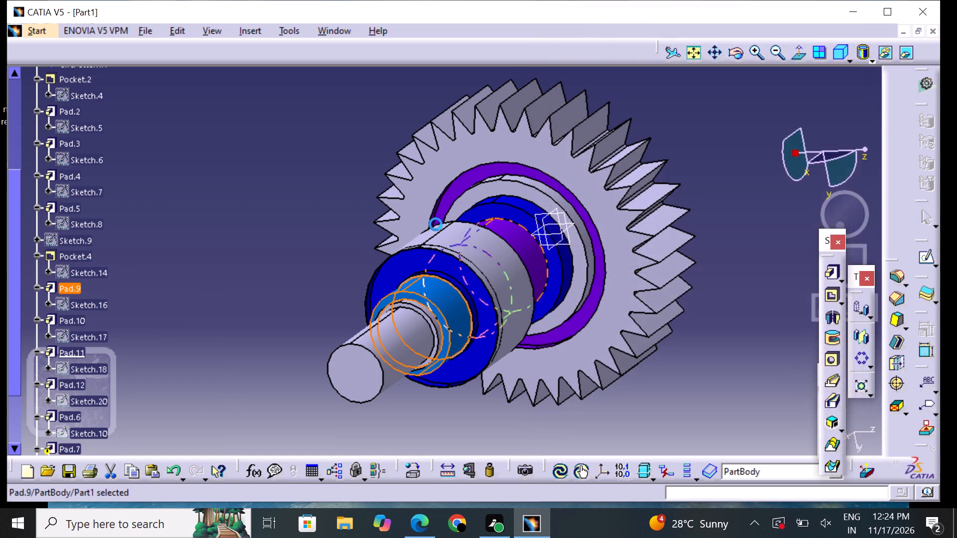
click(227, 160)
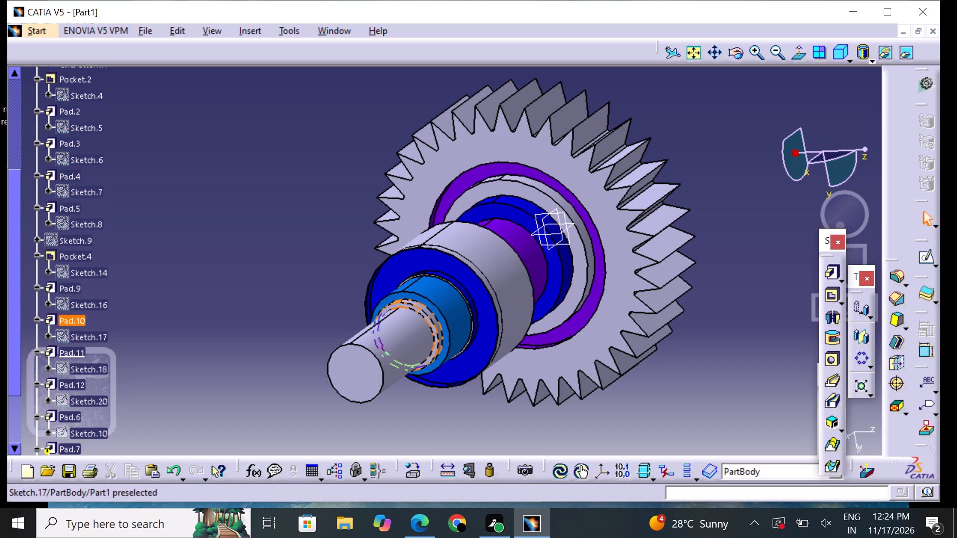
Set the fill colour of Pad.10, the thin collar between Pad.9 and the end shaft, to magenta.
click(69, 322)
right_click(69, 322)
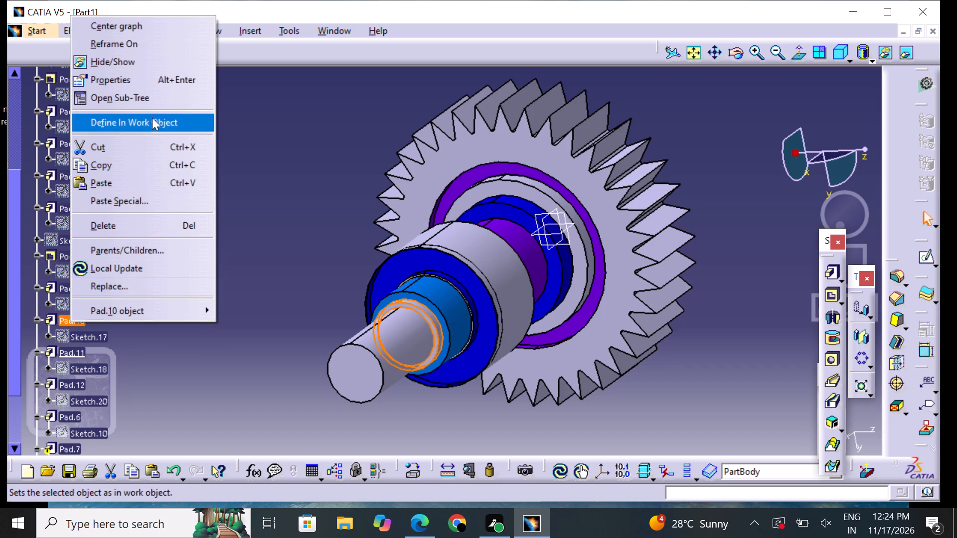
click(132, 88)
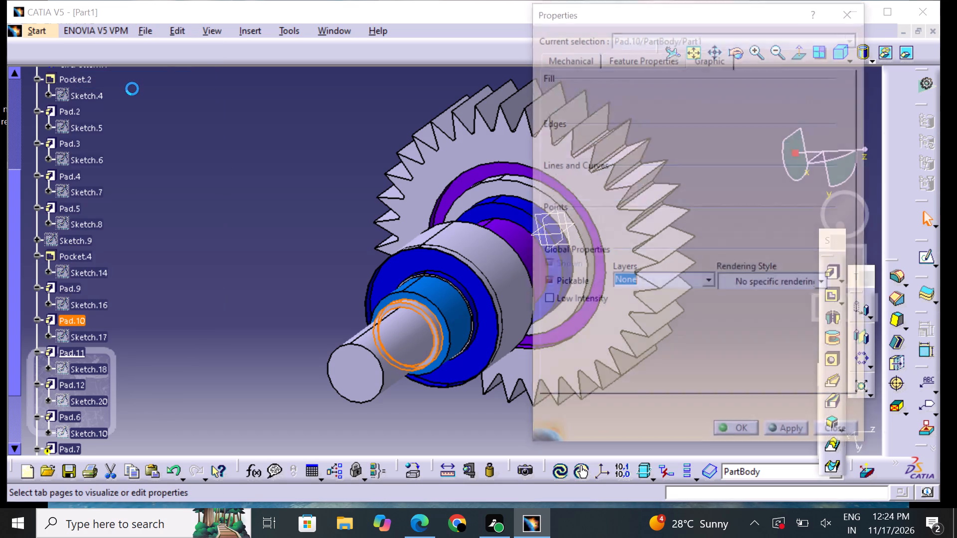
click(577, 106)
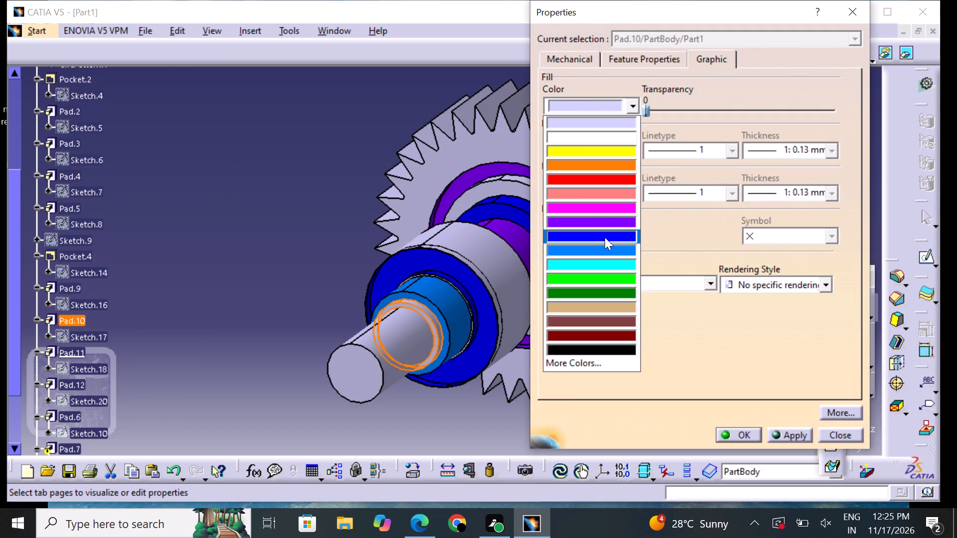
click(610, 206)
click(740, 430)
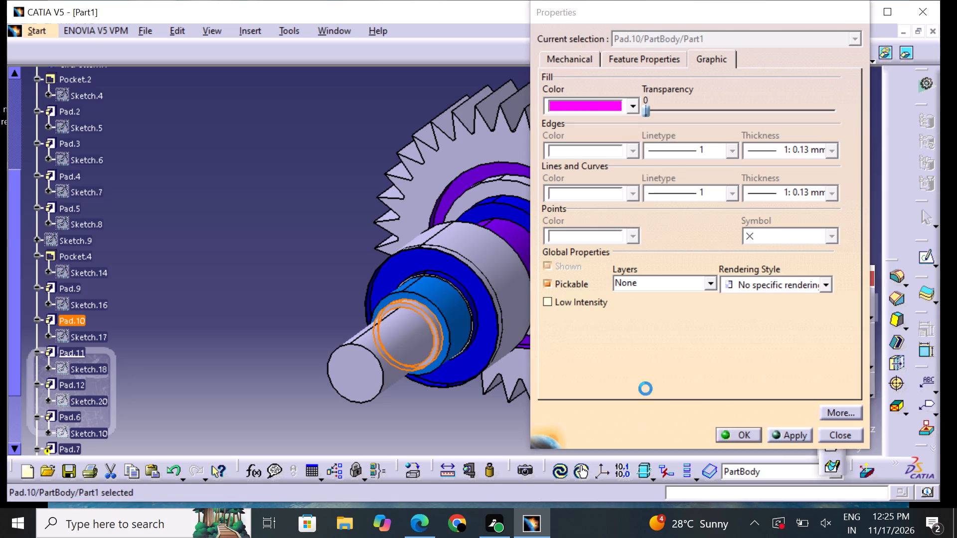
click(335, 244)
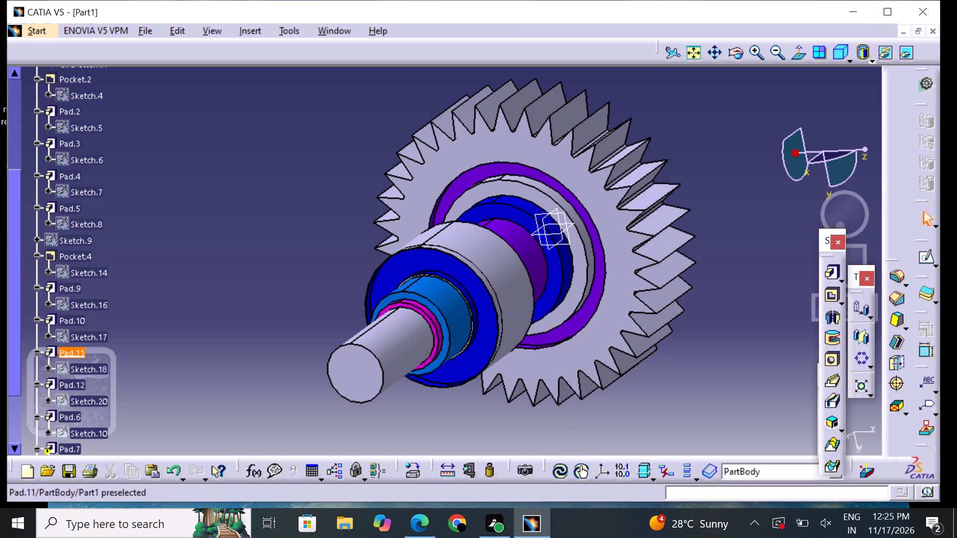
Set the fill colour of Pad.11, the slim end section of the shaft, to cyan.
click(82, 355)
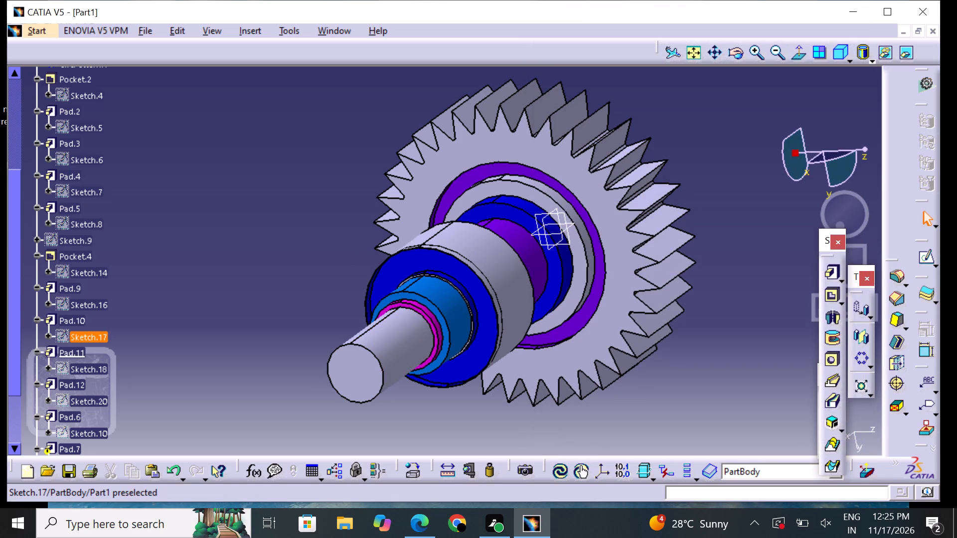
scroll(79, 341, down, 1)
click(73, 317)
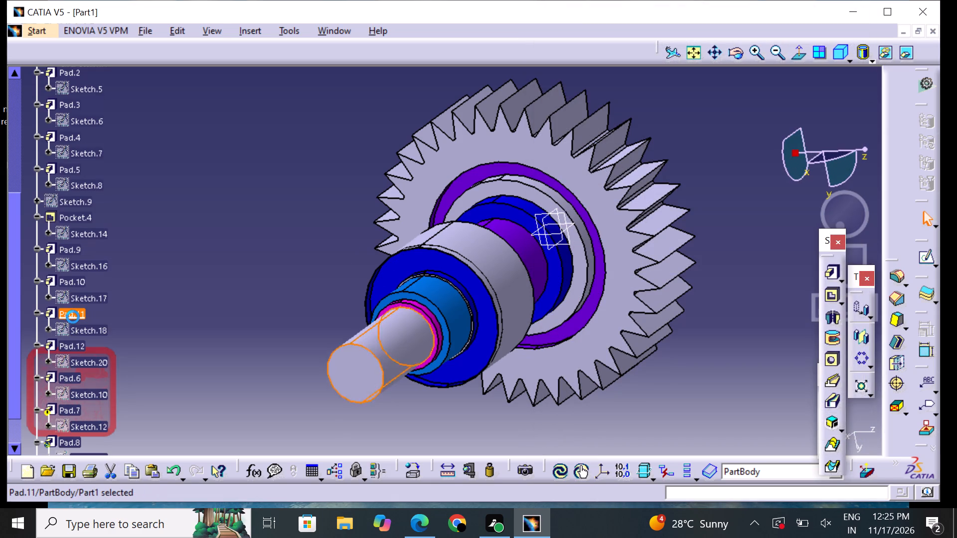
right_click(73, 316)
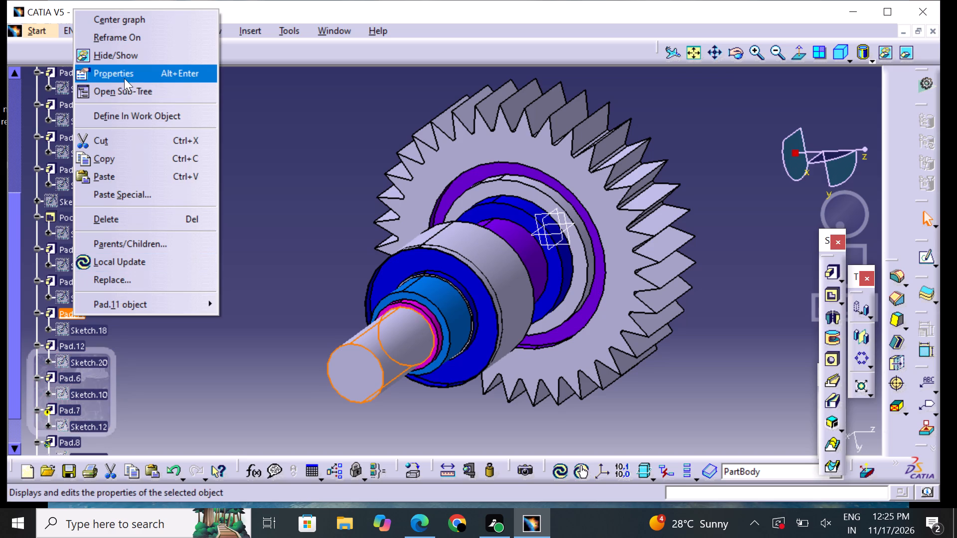
click(124, 78)
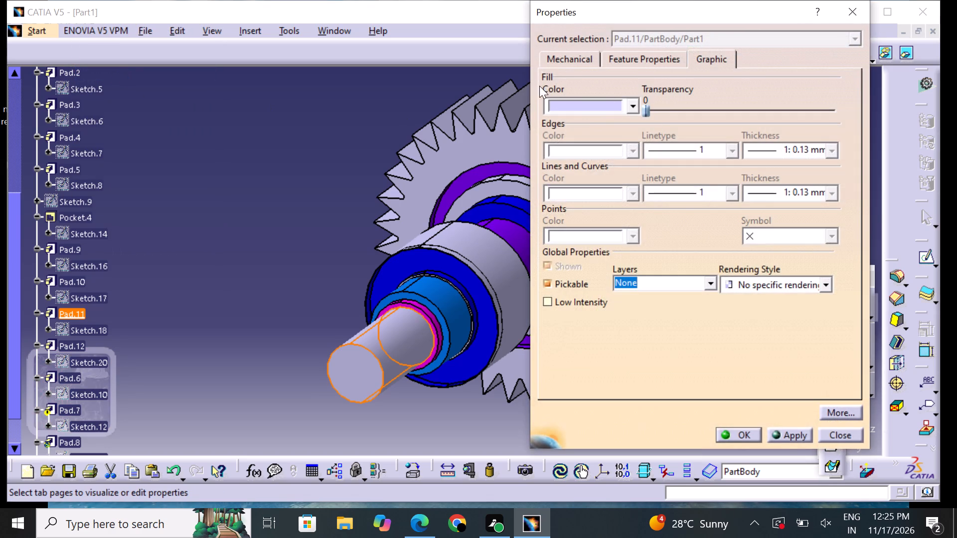
click(587, 109)
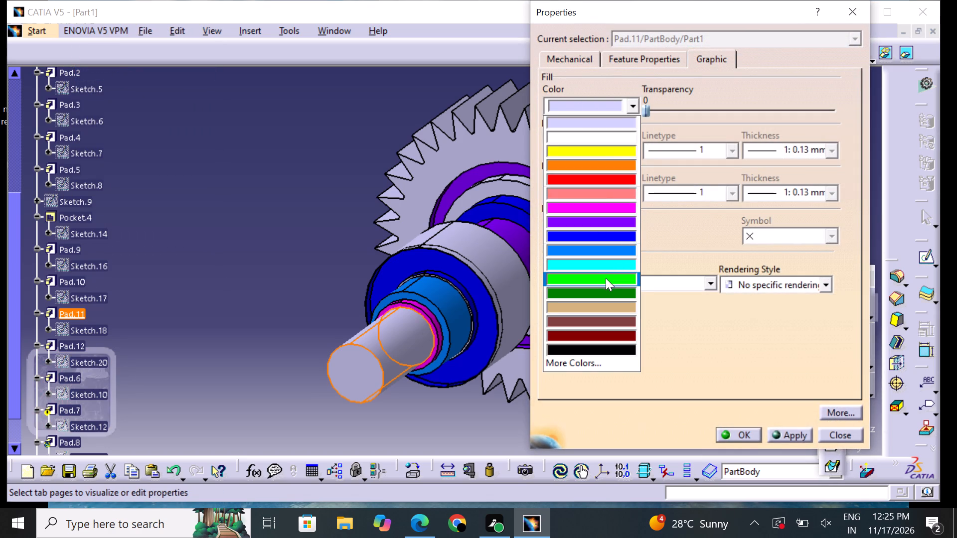
click(601, 268)
click(731, 425)
click(734, 431)
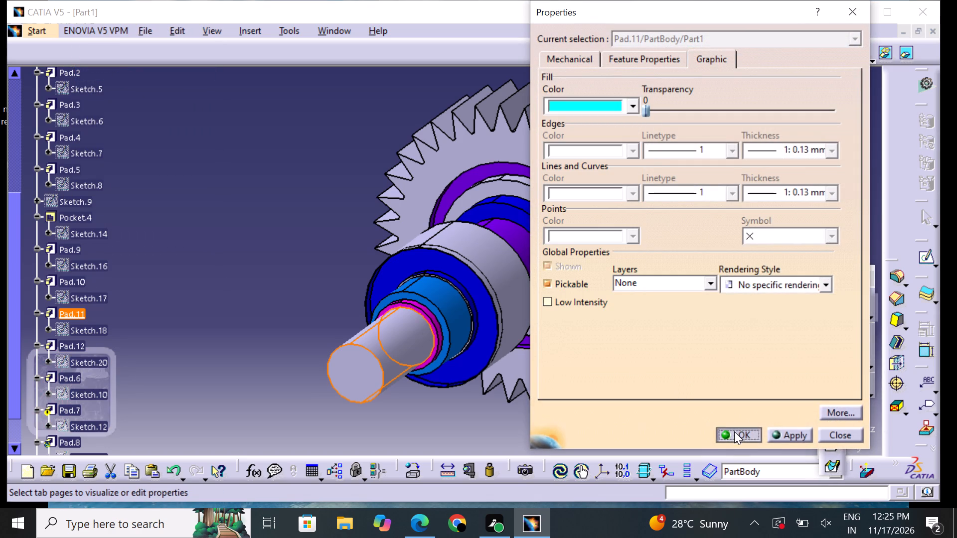
click(690, 367)
Set the fill colour of Pad.5, the large cylinder on the shaft, to salmon pink.
middle_drag(430, 144, 428, 217)
right_drag(431, 145, 435, 244)
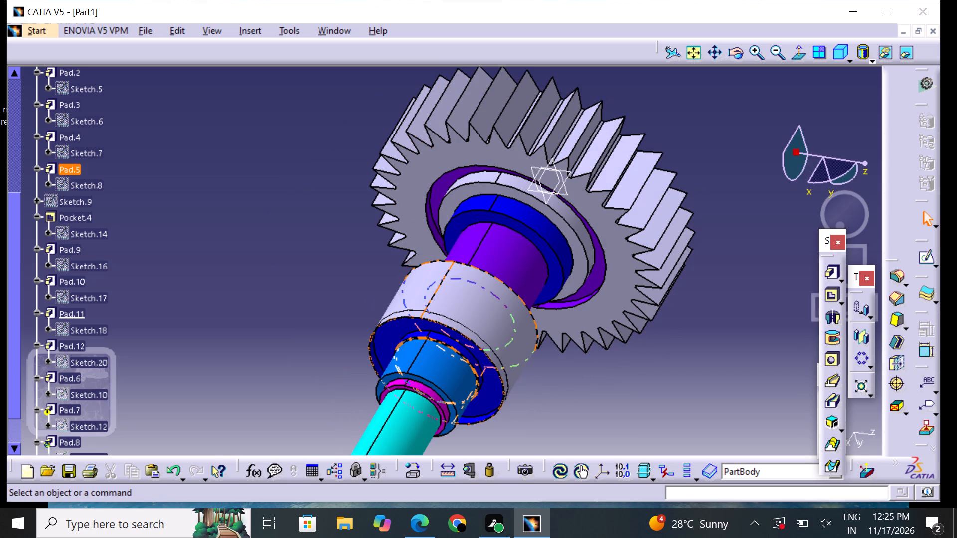
click(71, 170)
right_click(69, 170)
click(145, 236)
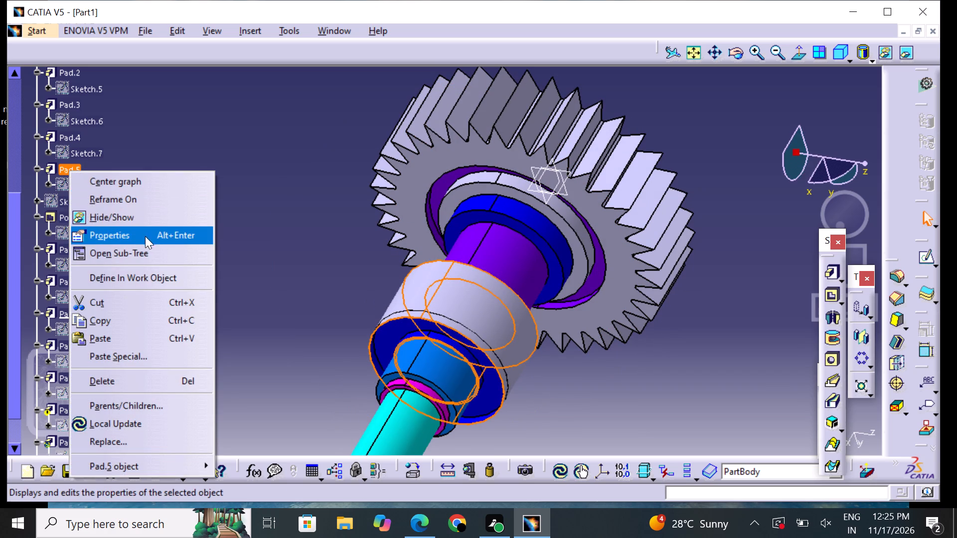
click(559, 98)
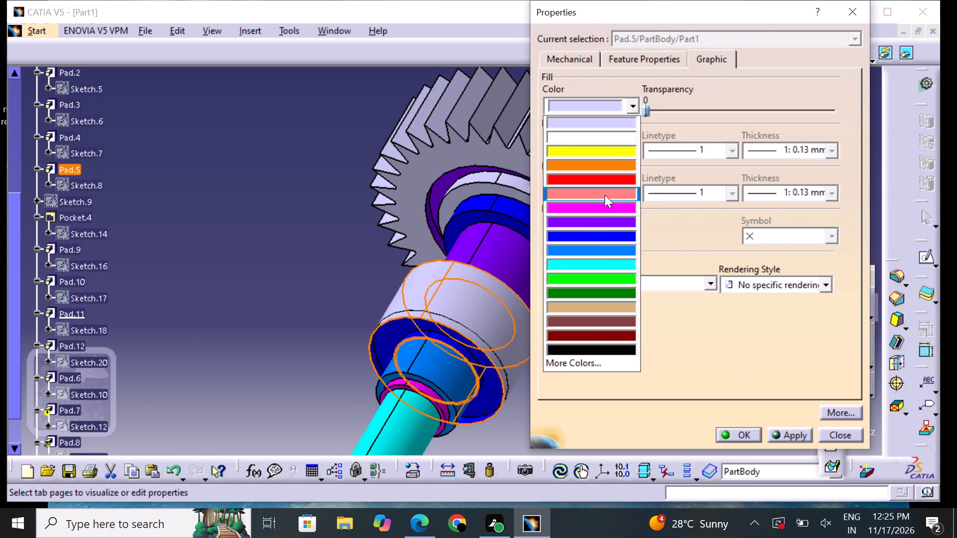
click(605, 194)
click(740, 429)
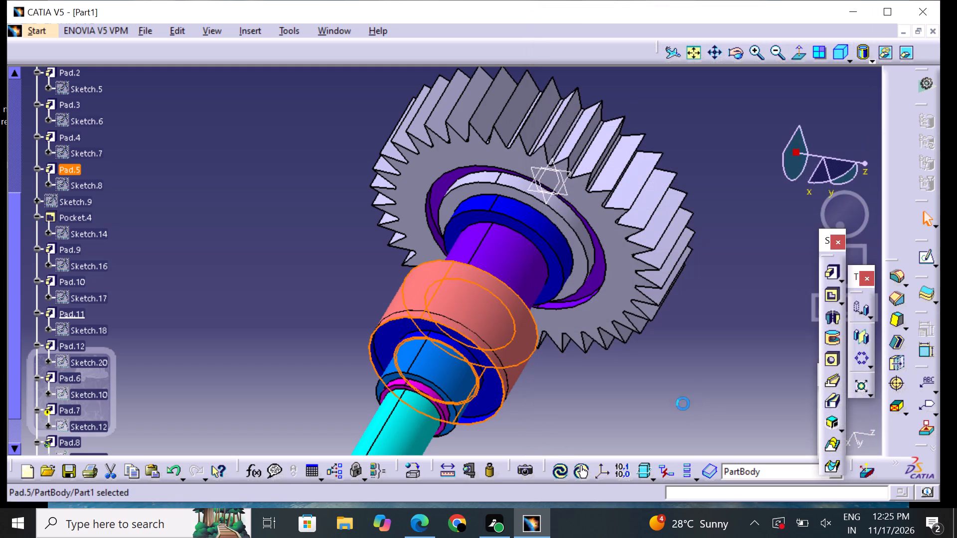
click(683, 403)
Set the fill colour of Pad.2, the raised ring inside the gear's violet recess, to orange.
middle_drag(512, 211, 479, 380)
right_drag(510, 220, 479, 380)
middle_drag(515, 305, 643, 133)
right_drag(514, 304, 647, 129)
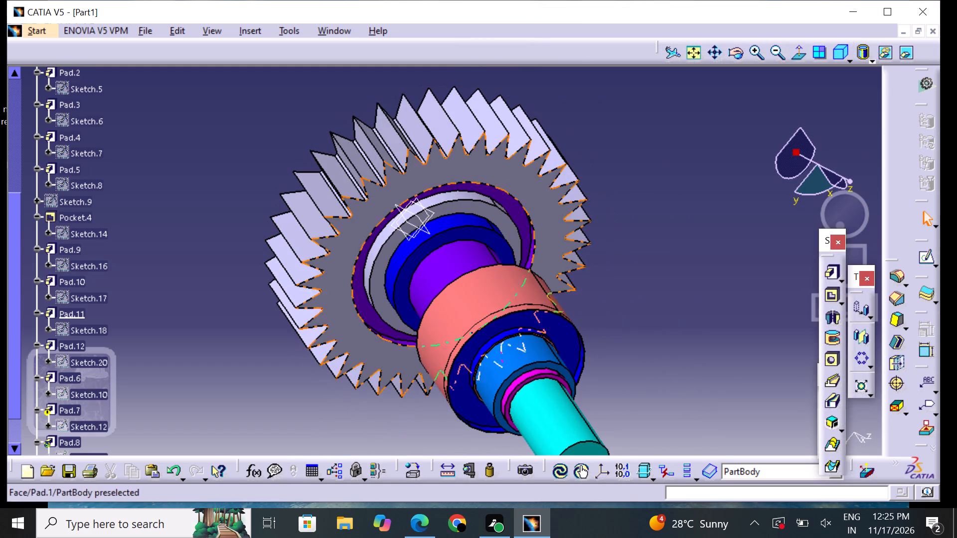
click(68, 74)
right_click(68, 74)
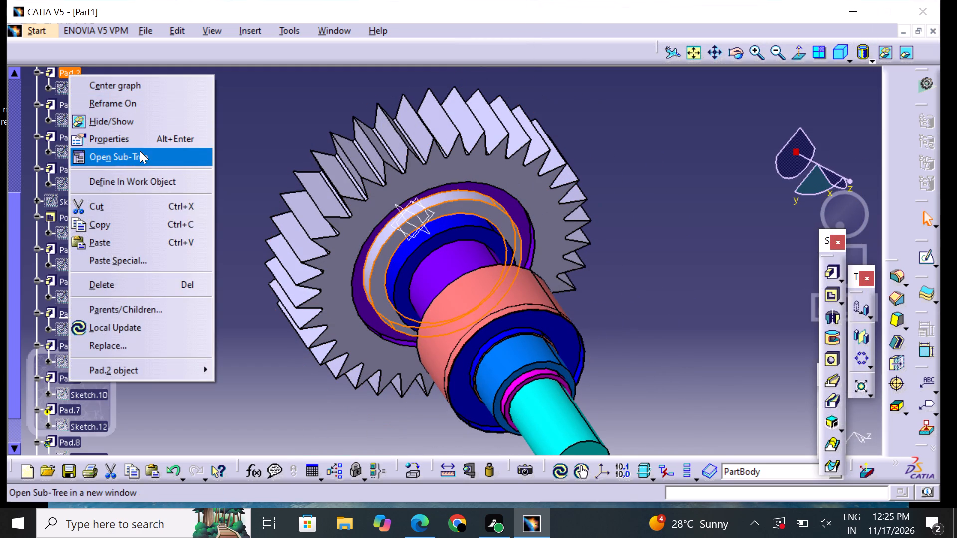
click(140, 144)
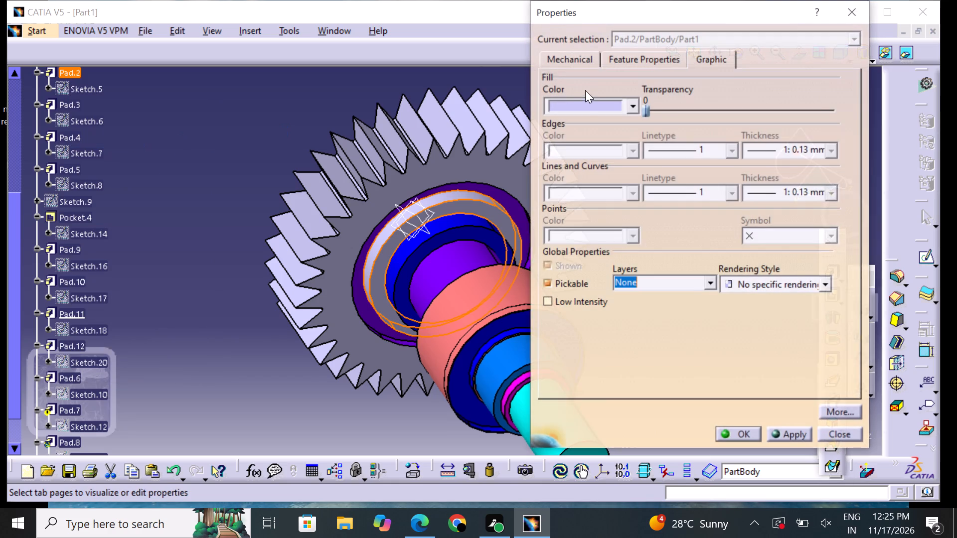
click(583, 98)
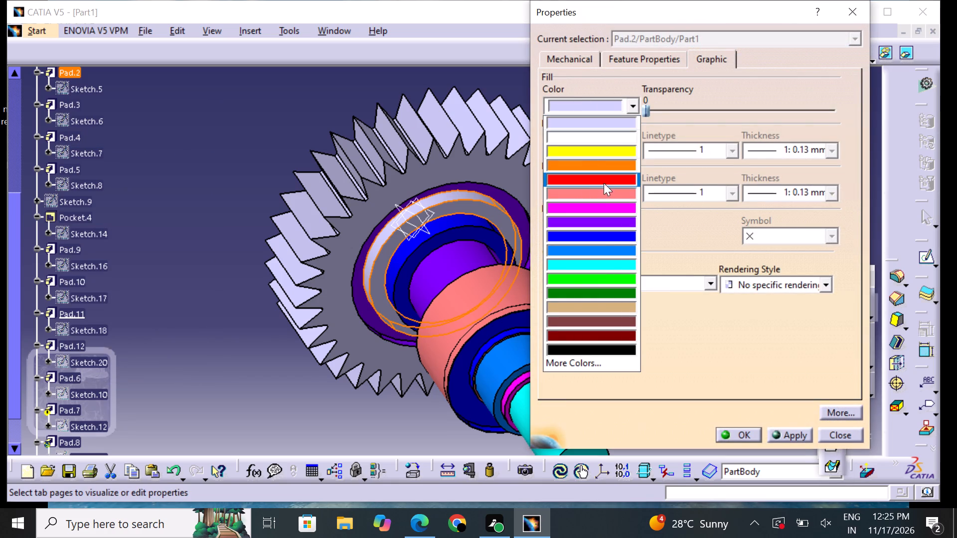
click(604, 165)
click(745, 430)
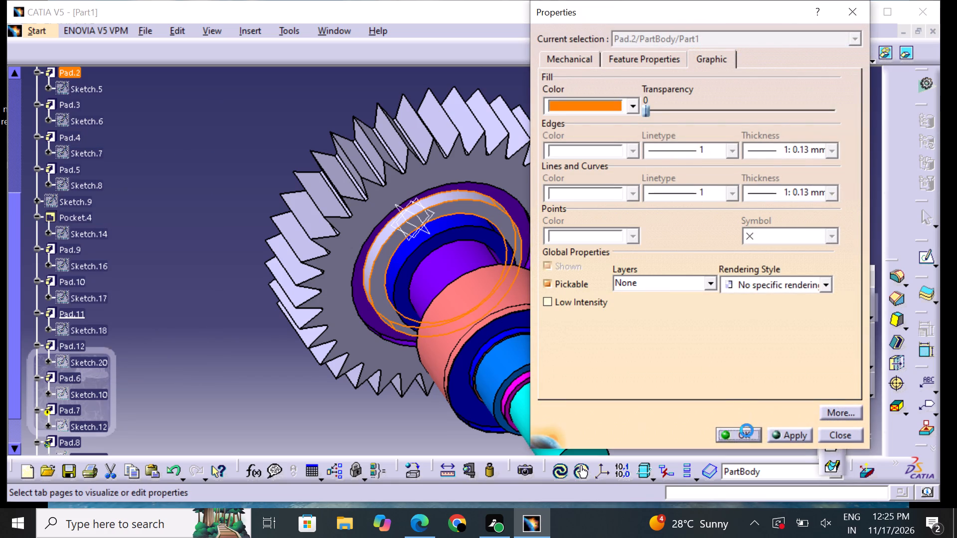
click(728, 317)
Set the fill colour of the gear's flat toothed face on the shaft side, a face of Pad.1, to magenta.
middle_drag(652, 230, 704, 322)
click(559, 267)
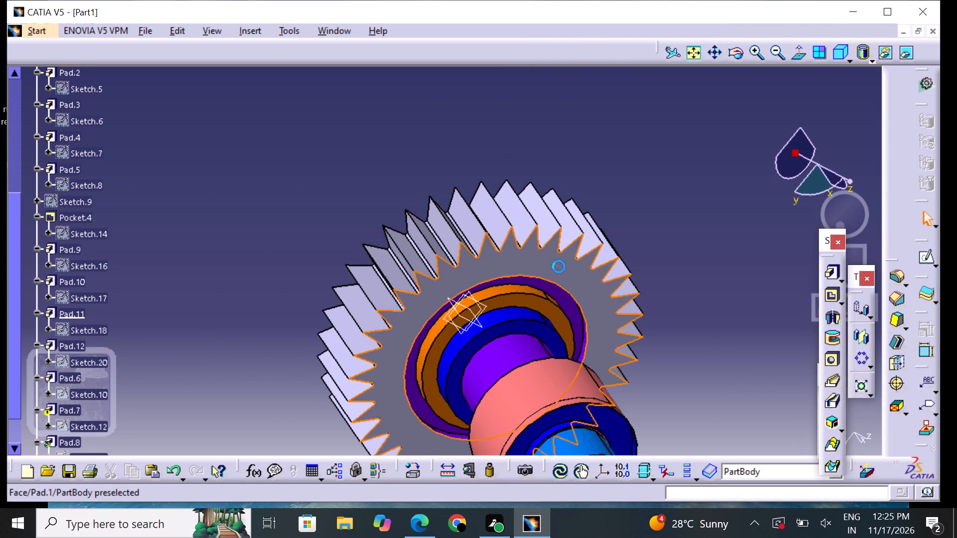
right_click(560, 267)
click(608, 272)
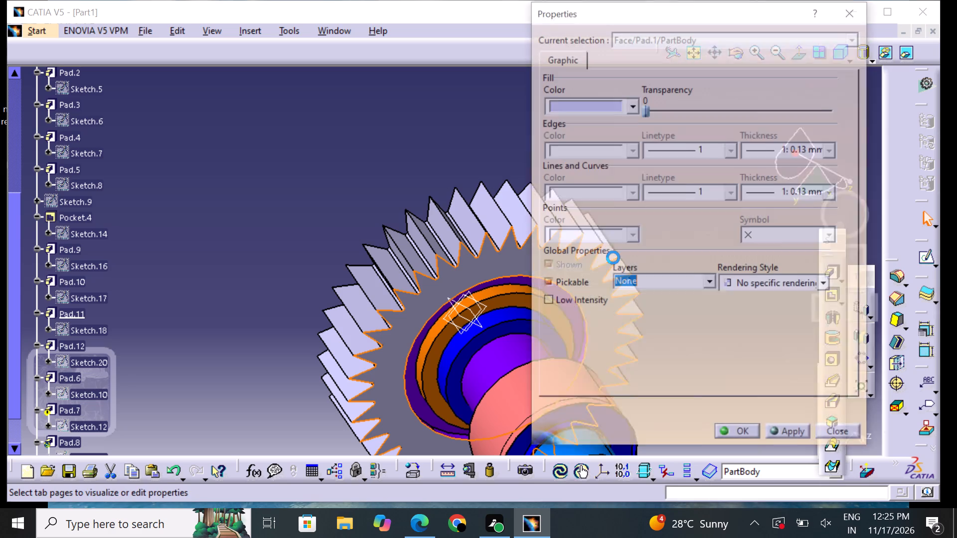
drag(579, 102, 579, 118)
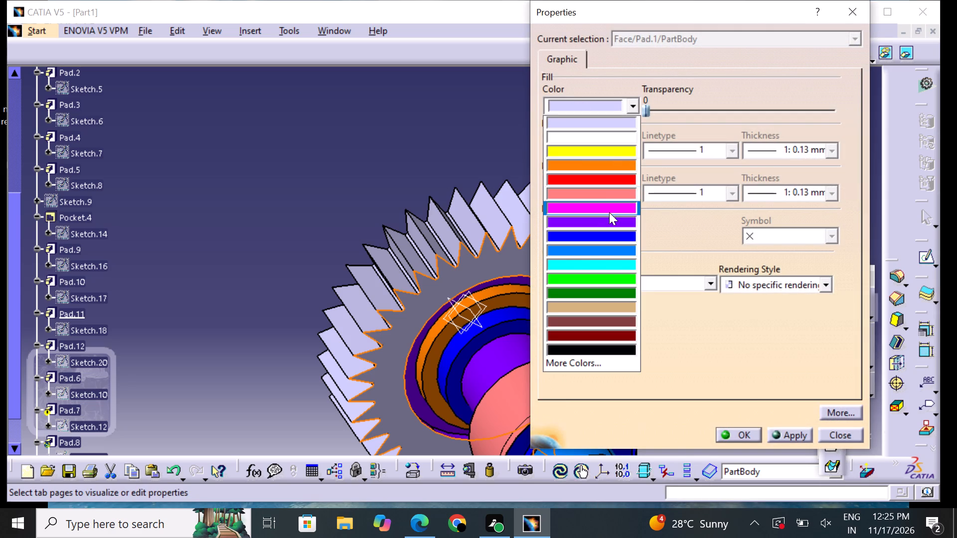
click(609, 210)
click(741, 429)
click(716, 403)
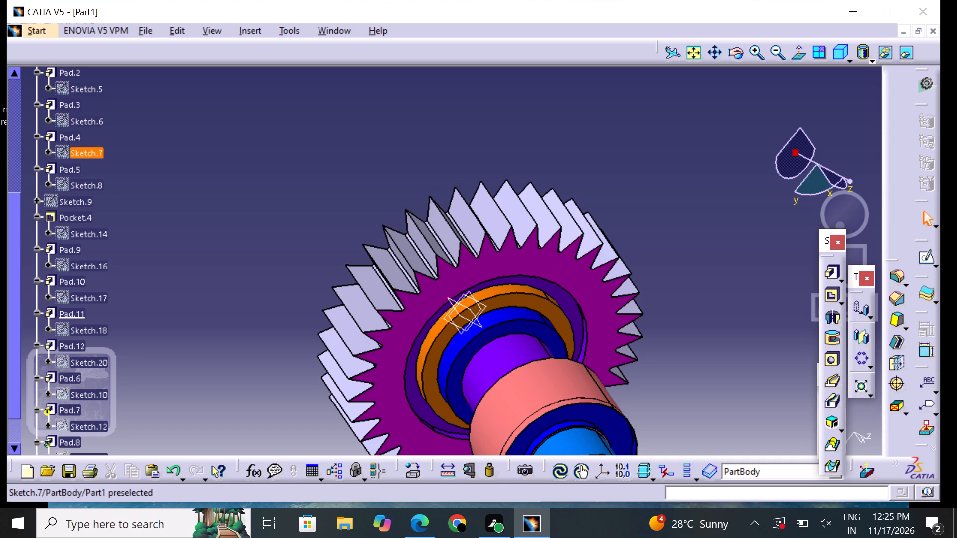
Set the fill colour of CircPattern.1, the patterned gear teeth, to reddish brown.
scroll(81, 91, up, 1)
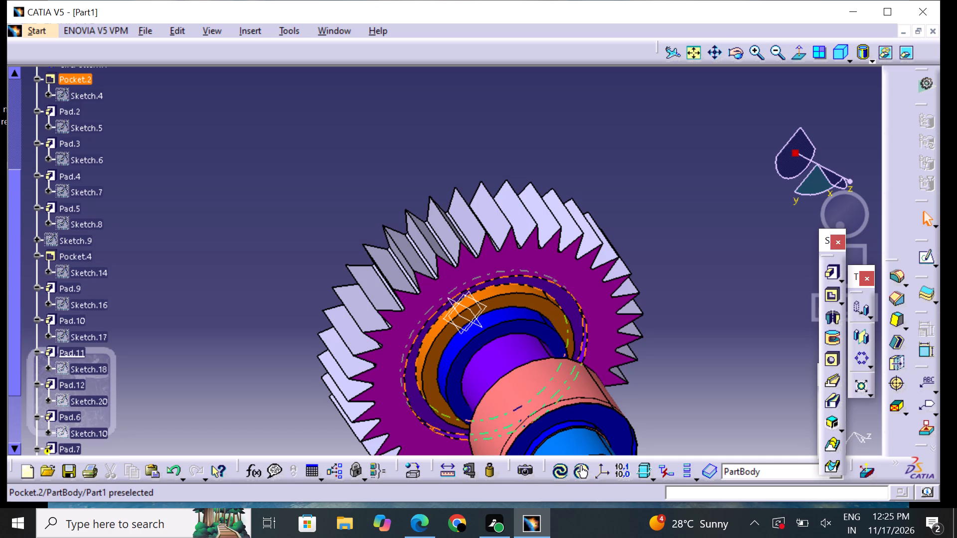
scroll(85, 75, up, 1)
click(79, 102)
right_click(79, 102)
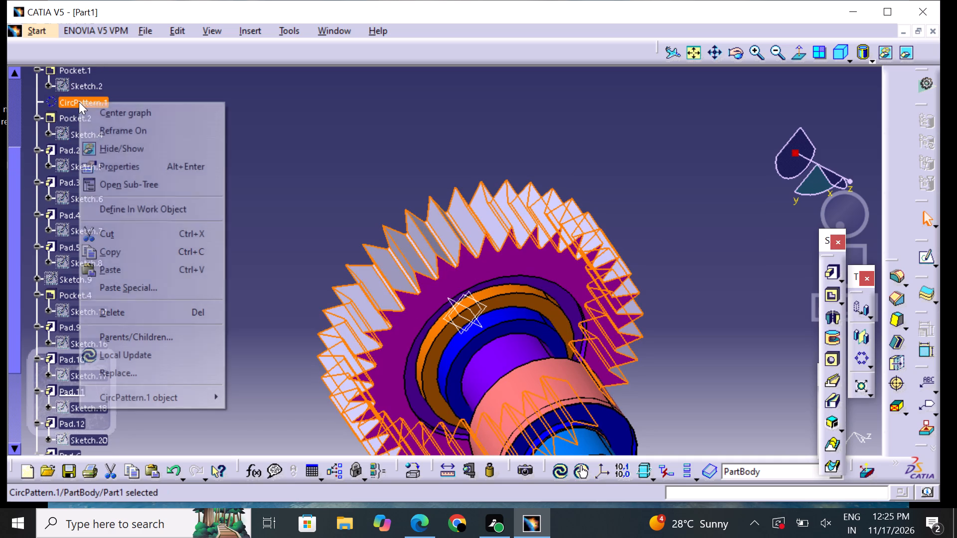
click(148, 166)
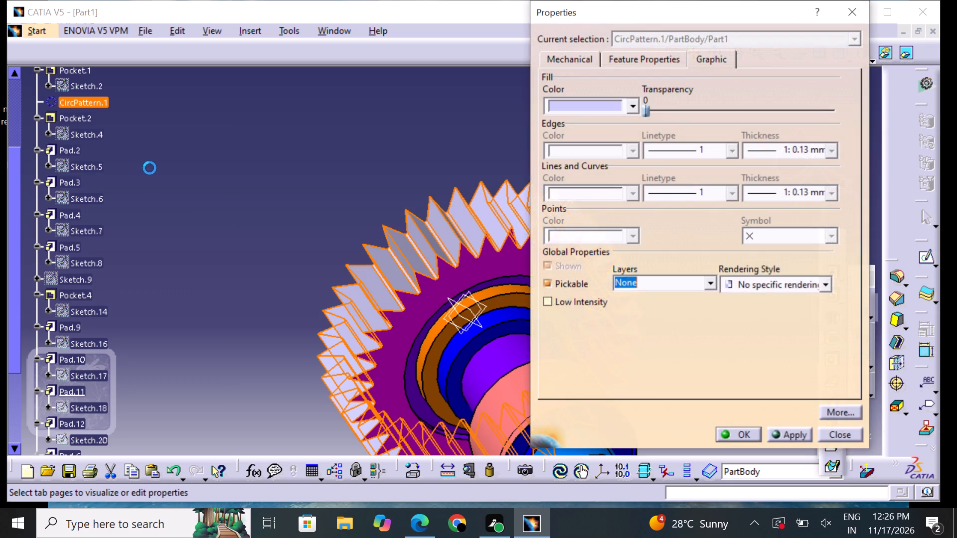
click(563, 108)
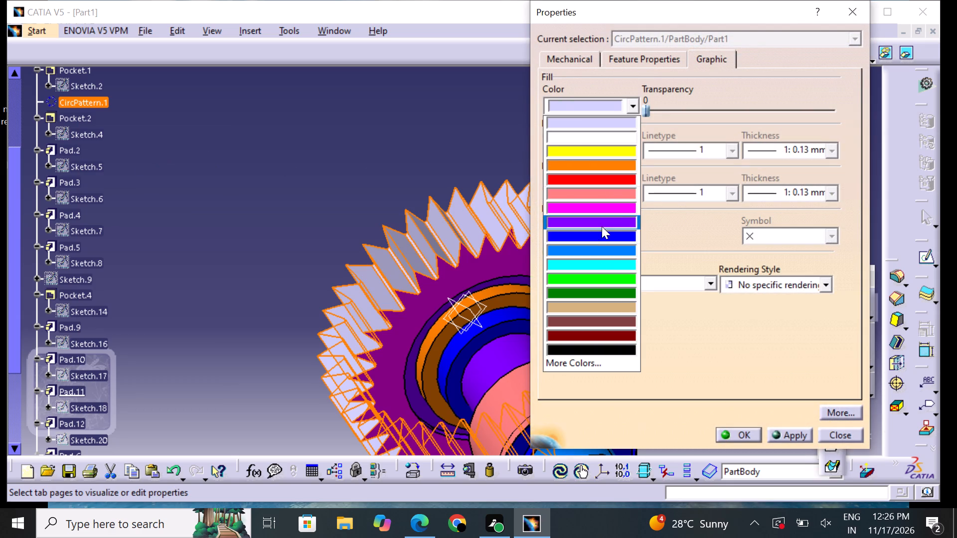
click(618, 321)
click(743, 424)
click(741, 436)
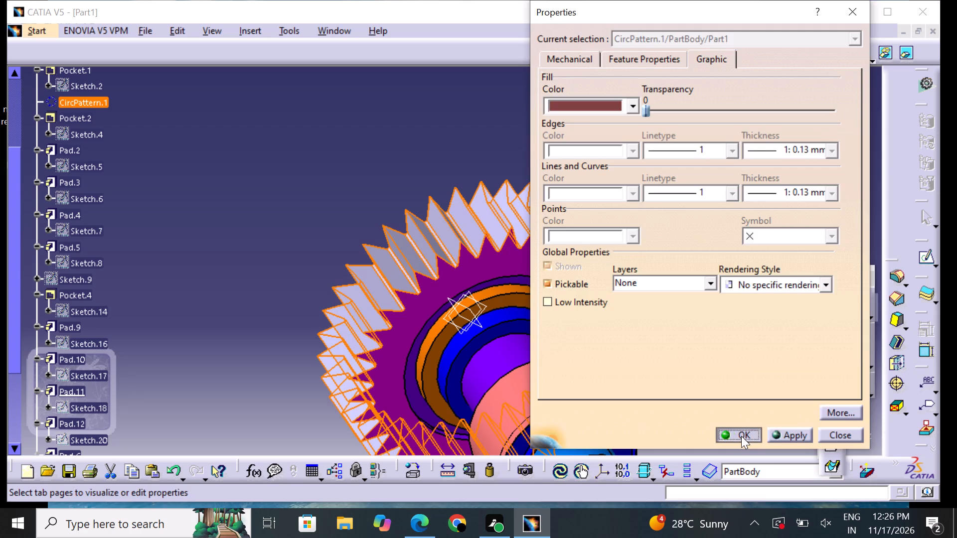
Set the fill colour of one uncoloured tooth flank, a face of Pocket.1, to reddish brown.
click(711, 358)
middle_drag(702, 328, 398, 380)
right_drag(702, 330, 398, 380)
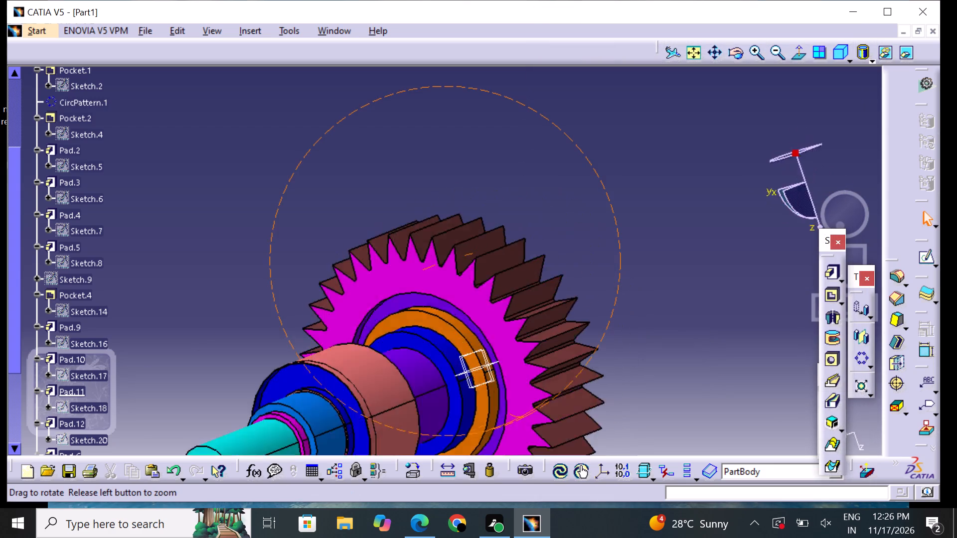
right_drag(398, 380, 276, 359)
middle_drag(398, 380, 276, 359)
middle_drag(607, 373, 431, 154)
right_drag(608, 372, 431, 154)
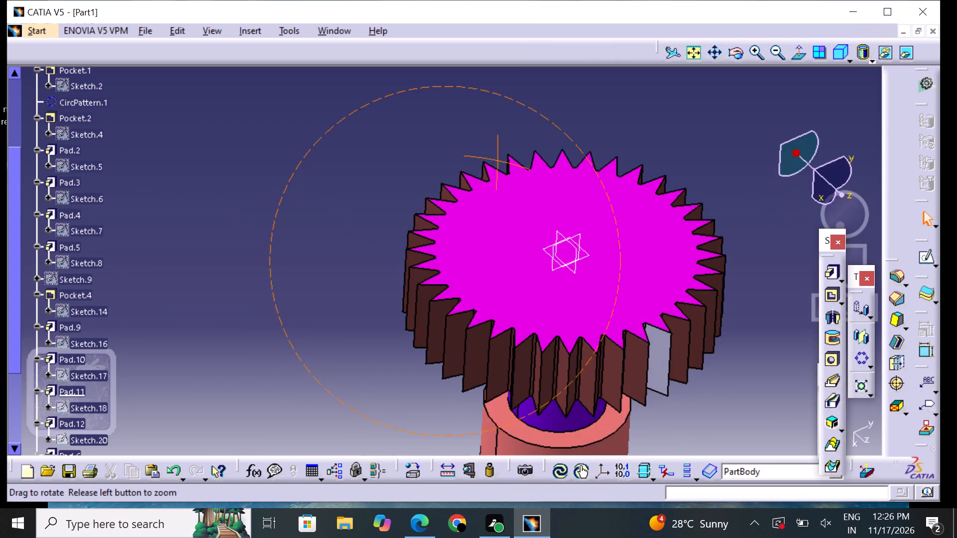
middle_drag(431, 154, 322, 75)
right_drag(431, 154, 312, 73)
middle_drag(464, 135, 426, 224)
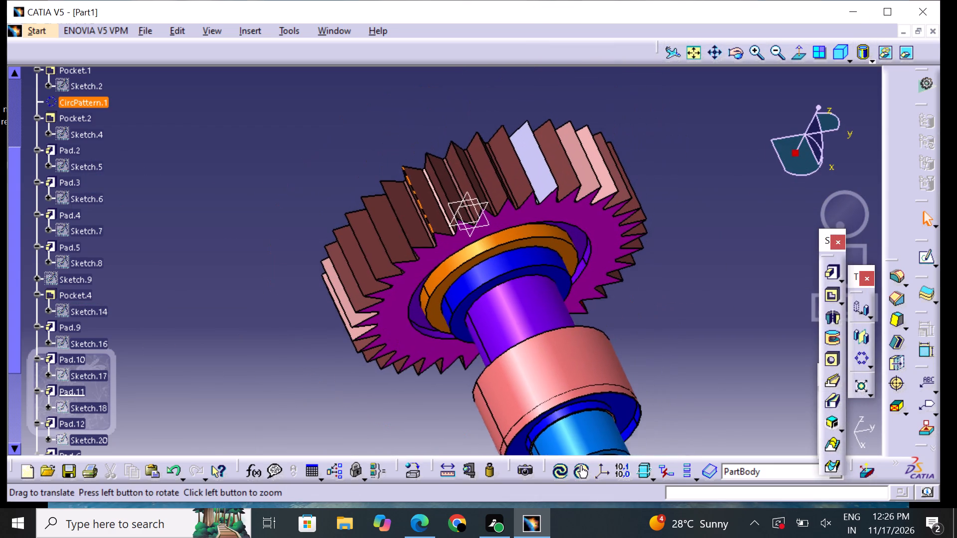
middle_drag(426, 224, 420, 241)
middle_click(451, 212)
scroll(451, 212, up, 1)
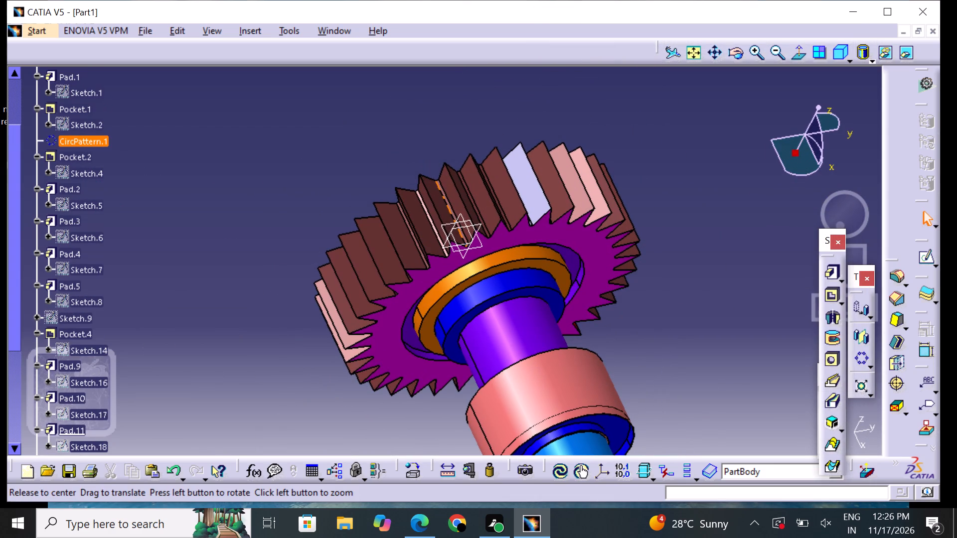
middle_click(466, 172)
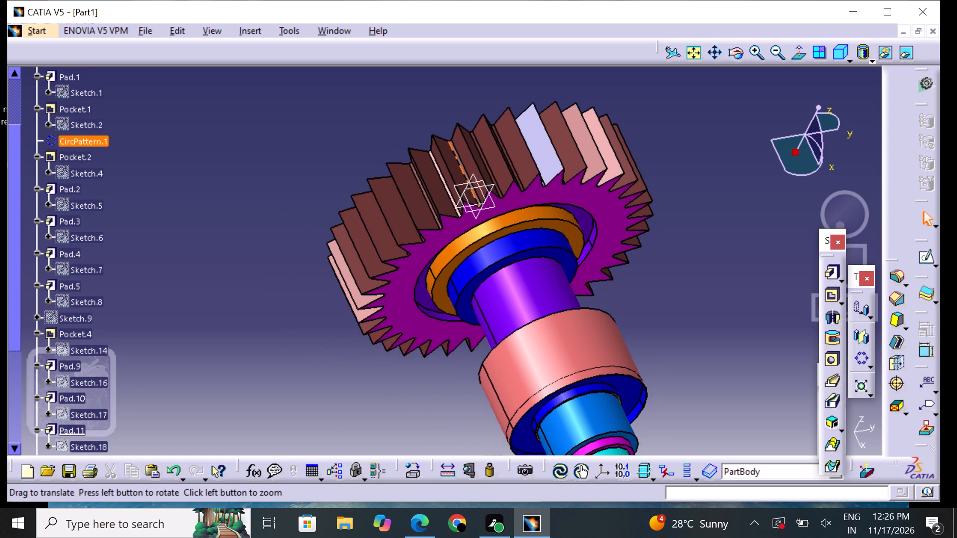
middle_drag(398, 191, 297, 249)
right_drag(397, 192, 300, 246)
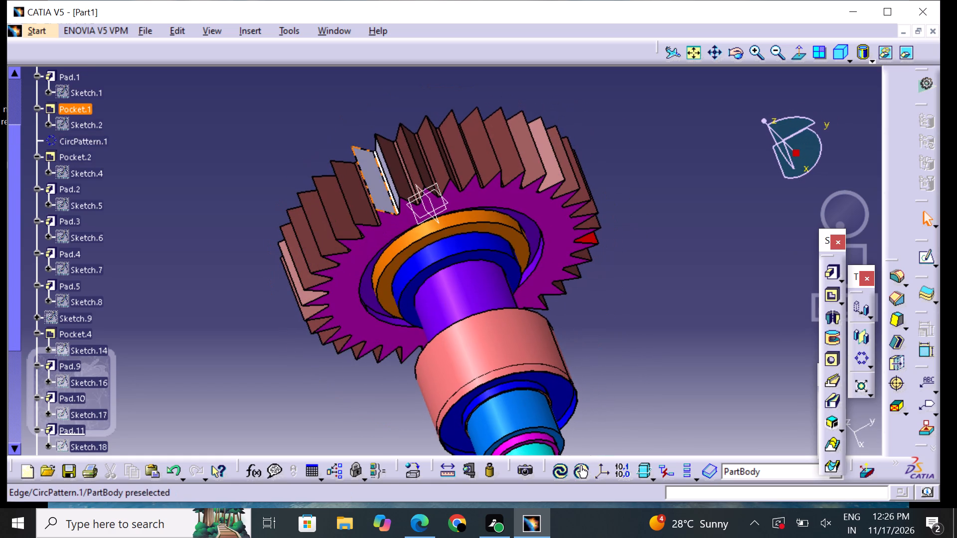
drag(382, 188, 378, 194)
right_click(377, 195)
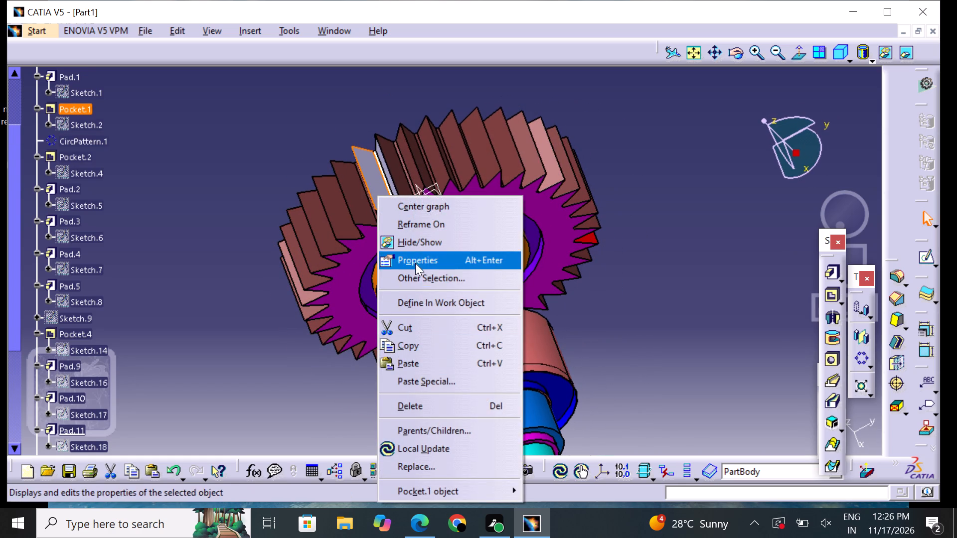
click(416, 261)
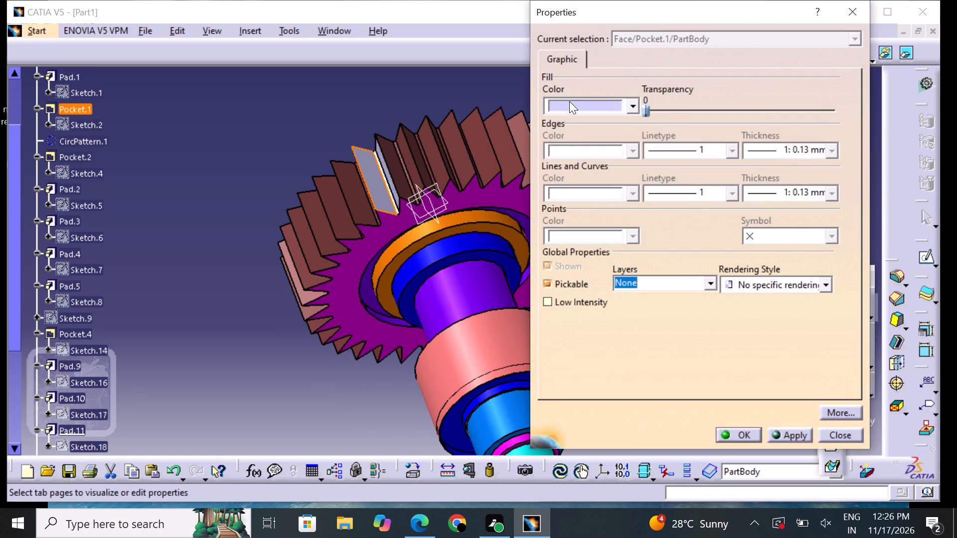
drag(569, 101, 569, 117)
drag(580, 321, 583, 326)
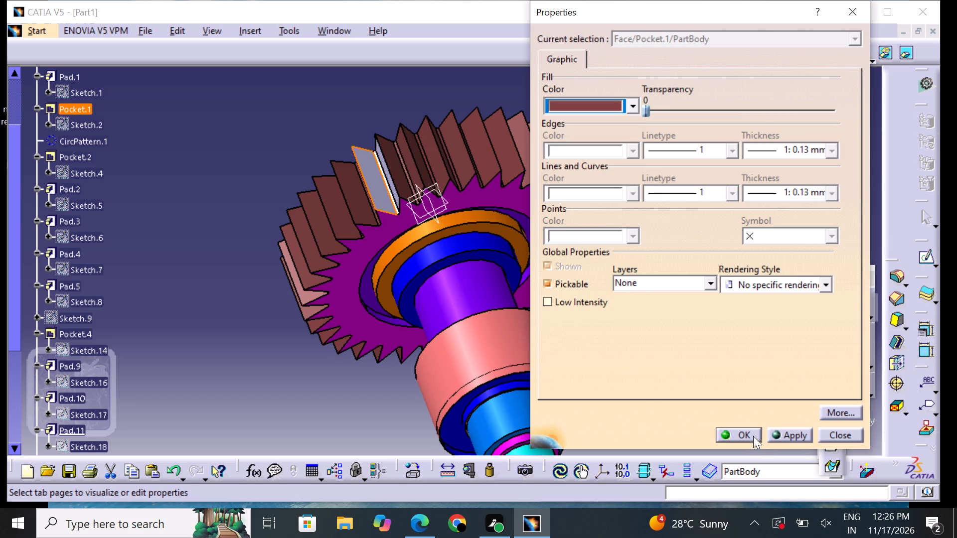
click(753, 436)
click(679, 395)
Set the fill colour of the other uncoloured Pocket.1 face, the opposite flank of the same tooth gap, to reddish brown.
middle_drag(235, 256, 256, 265)
right_drag(233, 257, 260, 262)
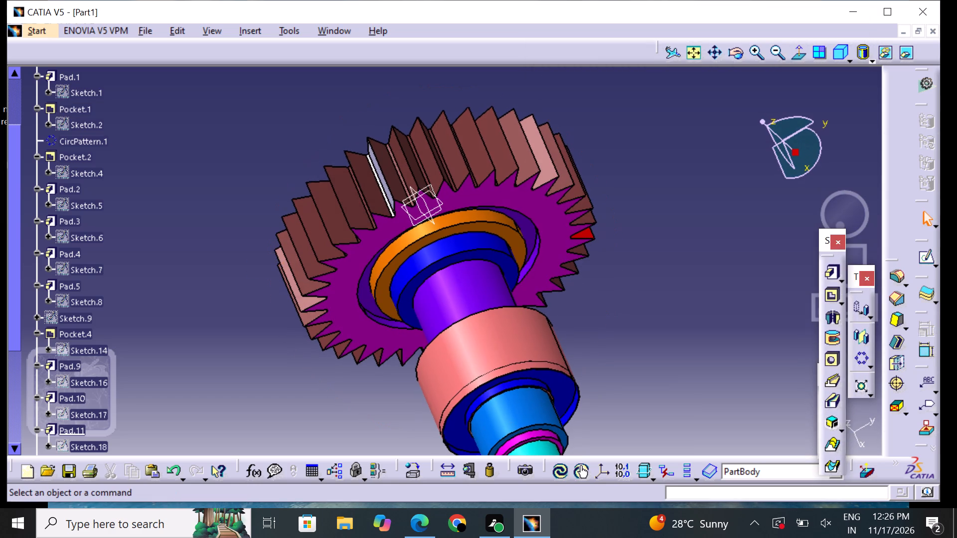
right_drag(260, 262, 299, 243)
middle_drag(266, 208, 294, 183)
right_drag(266, 206, 297, 181)
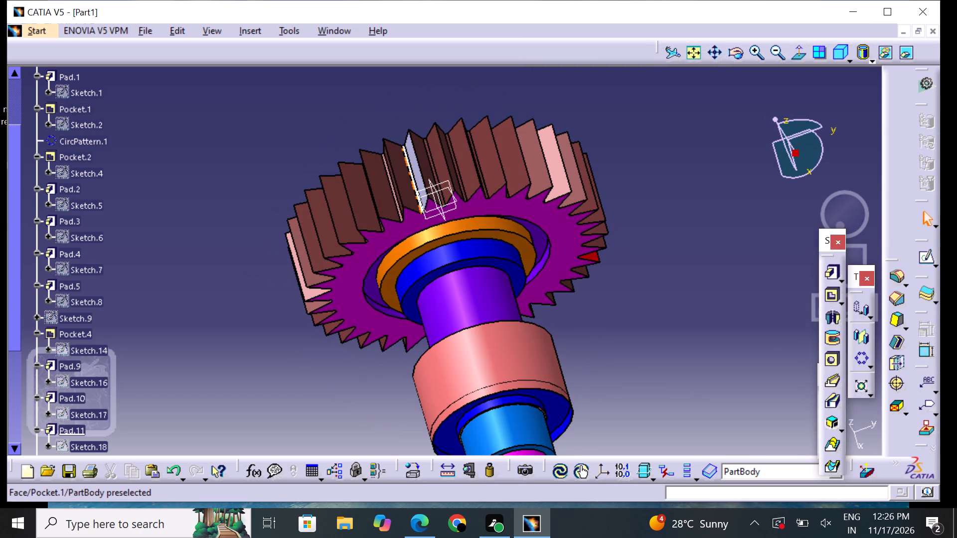
click(413, 178)
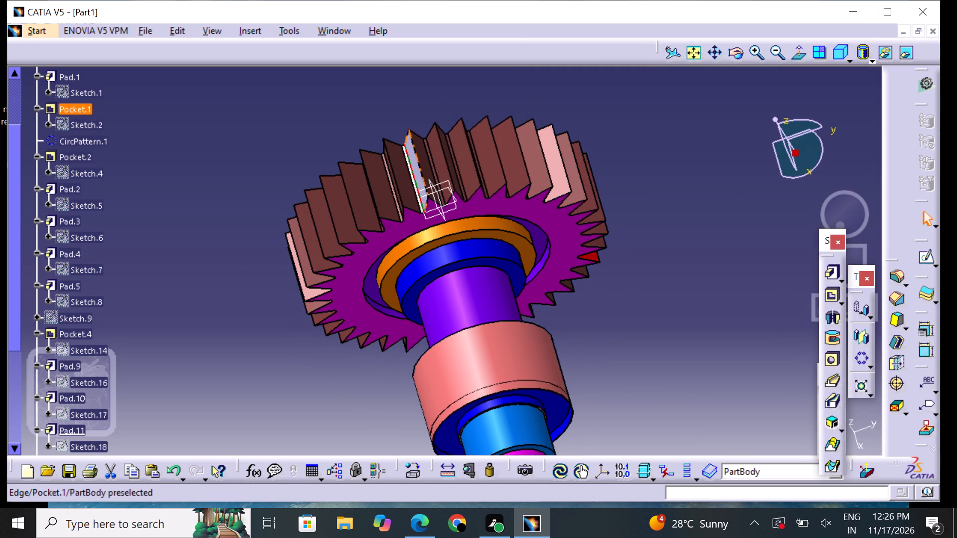
click(417, 176)
right_click(417, 176)
click(483, 240)
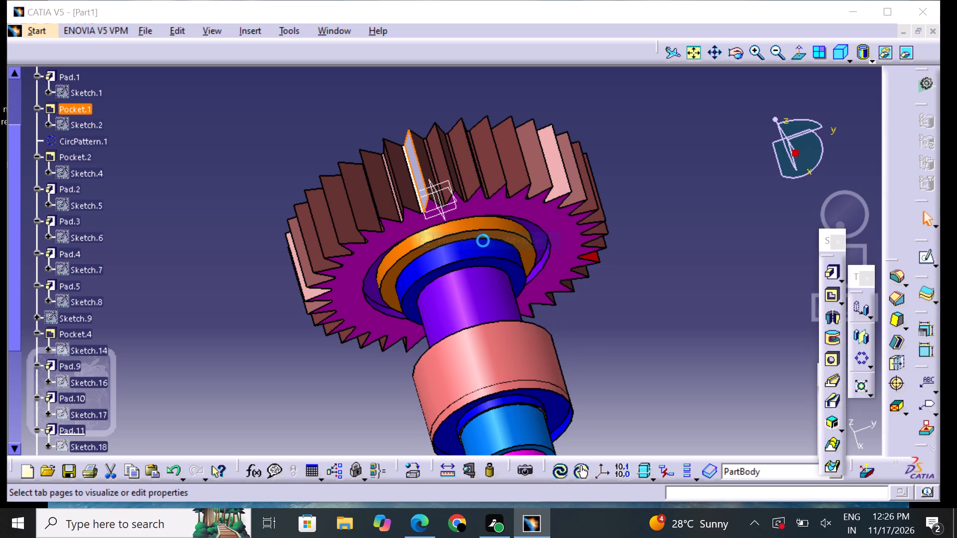
drag(573, 103, 573, 114)
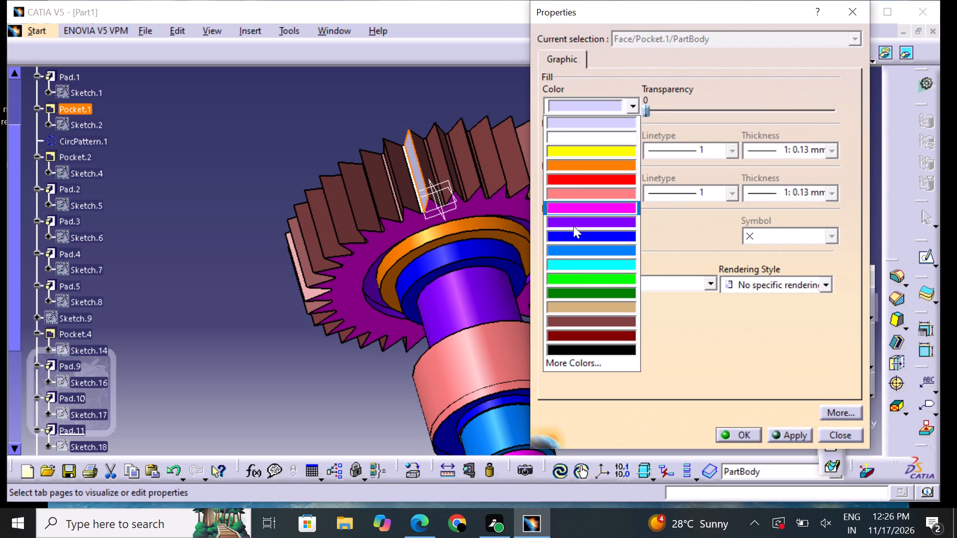
drag(594, 316, 601, 318)
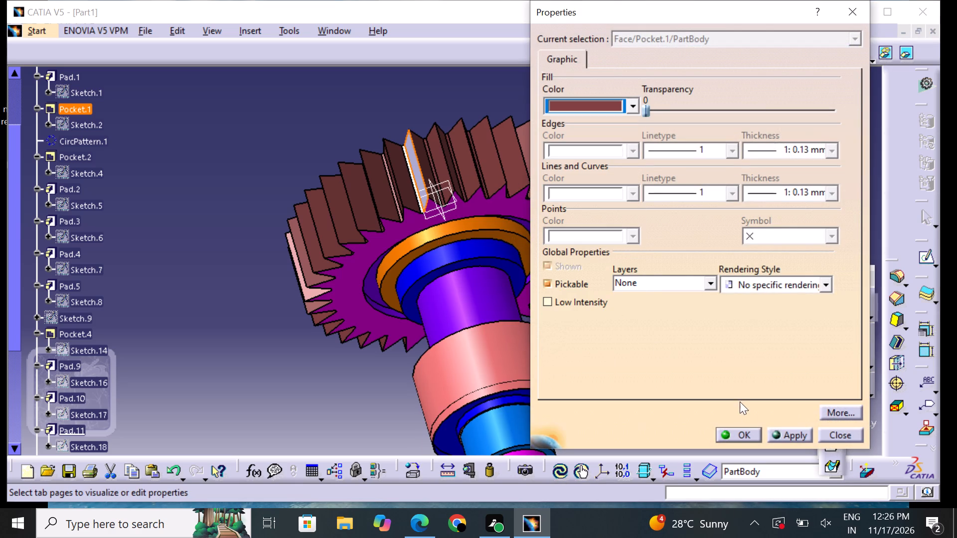
click(755, 432)
click(337, 391)
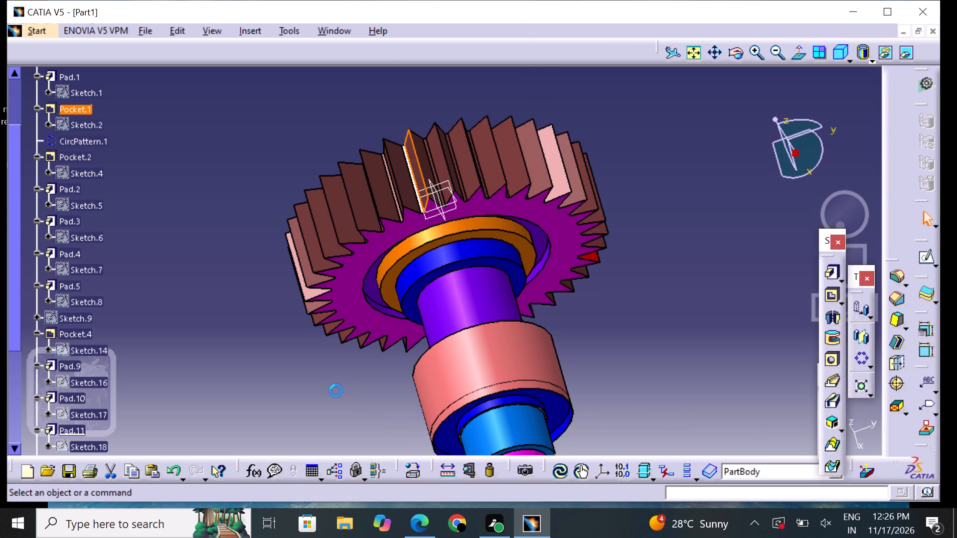
Inspect the coloured gear teeth, gear faces and stepped shaft from all sides.
middle_drag(282, 265, 394, 265)
right_drag(282, 265, 489, 263)
middle_drag(567, 258, 563, 260)
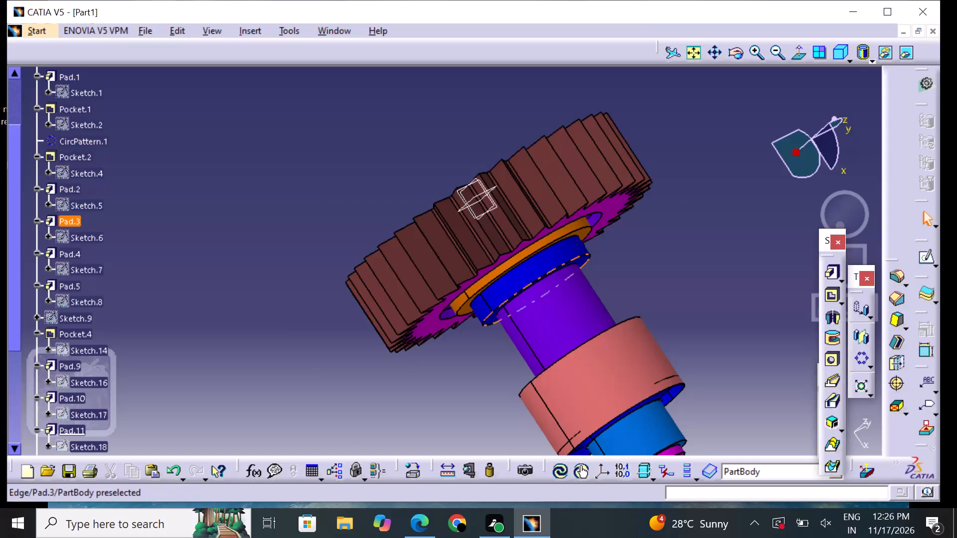
middle_drag(563, 260, 0, 151)
right_drag(540, 272, 0, 151)
middle_drag(595, 251, 327, 223)
right_drag(566, 253, 327, 223)
middle_drag(321, 199, 319, 198)
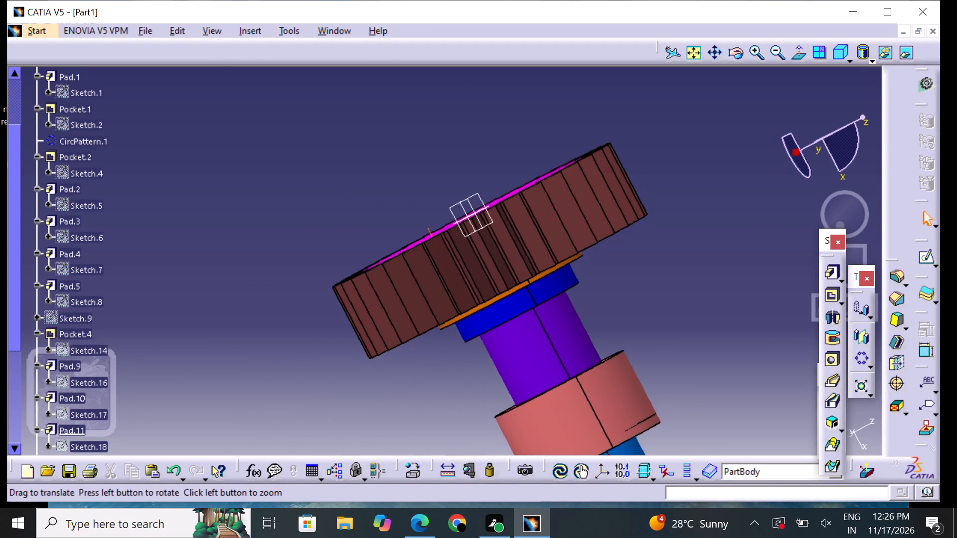
middle_drag(319, 198, 632, 442)
right_drag(319, 196, 632, 442)
middle_drag(631, 248, 631, 248)
right_drag(631, 248, 631, 248)
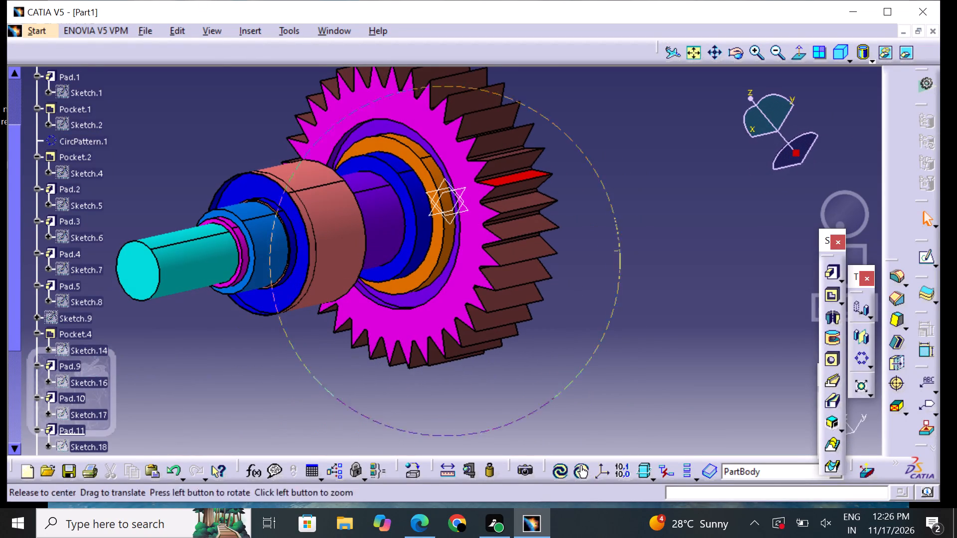
middle_drag(631, 248, 442, 263)
right_drag(631, 248, 442, 263)
scroll(605, 238, up, 1)
middle_drag(443, 252, 584, 238)
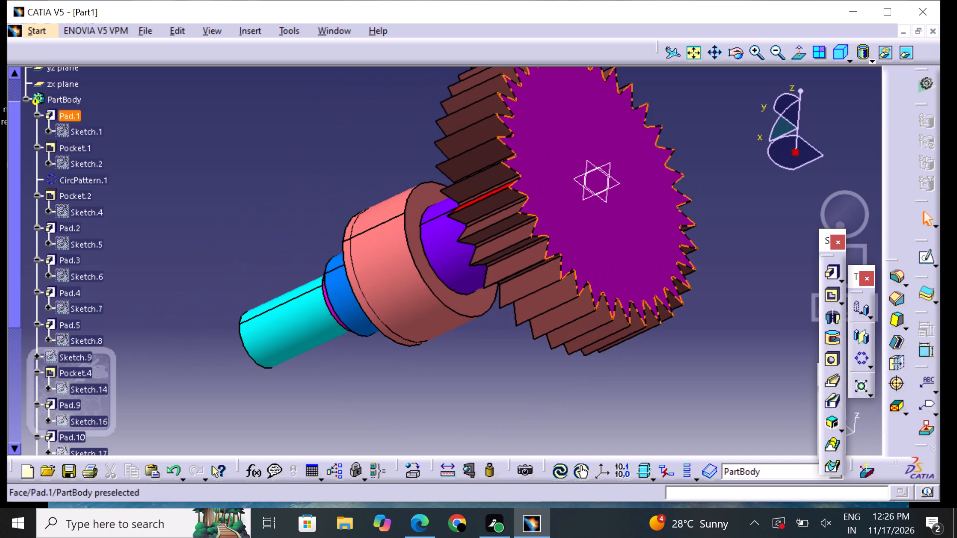
middle_drag(506, 327, 504, 359)
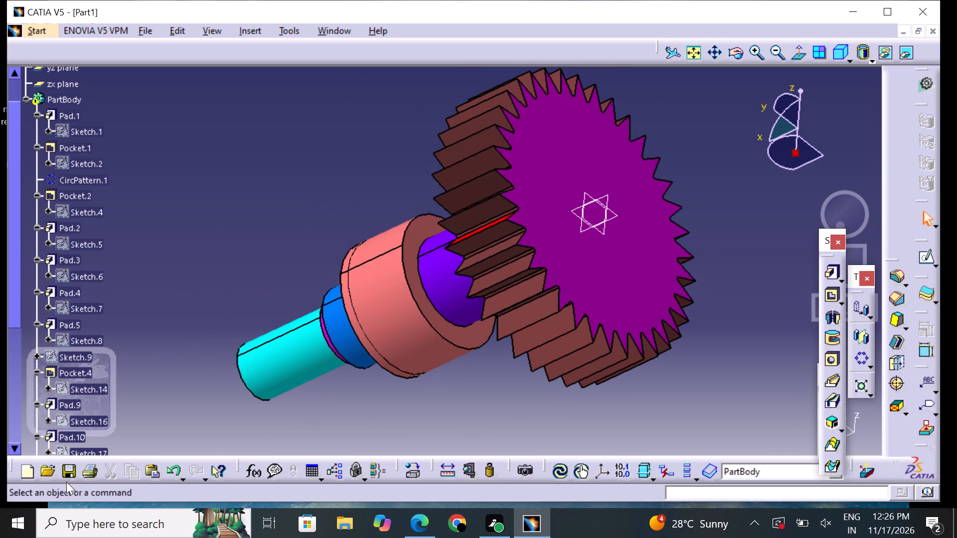
Save the part to the Desktop as a CATPart named GEAR 1.
click(66, 479)
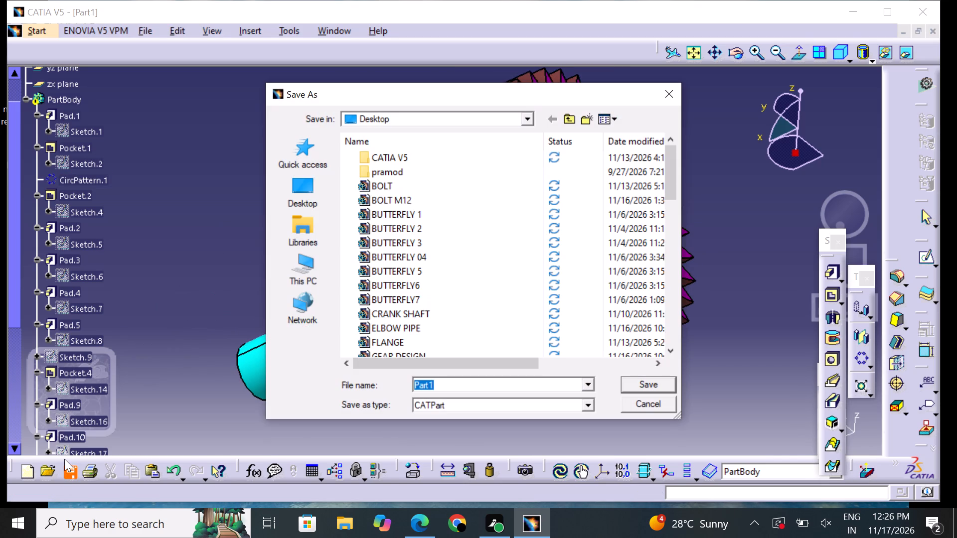
key(BackSpace)
text(GE)
text(AR)
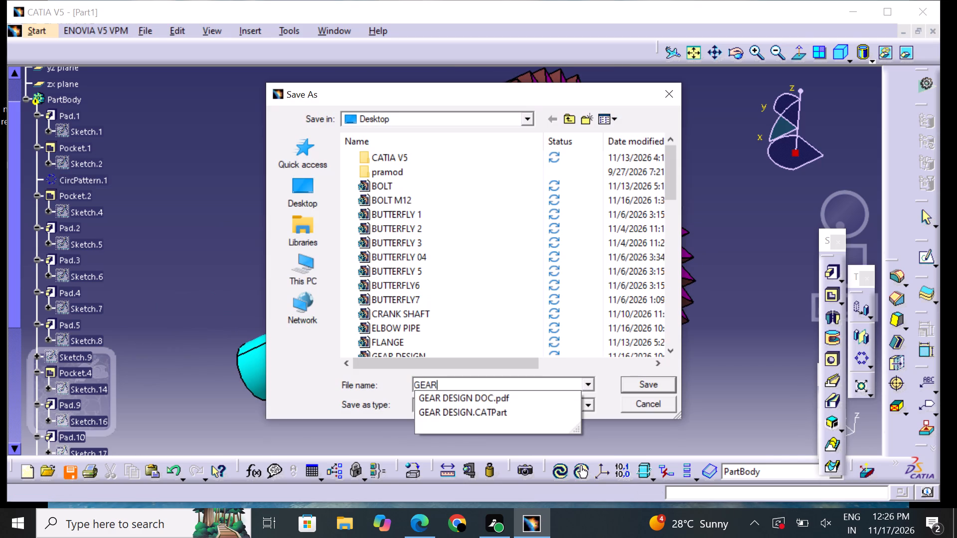
key(space)
key(1)
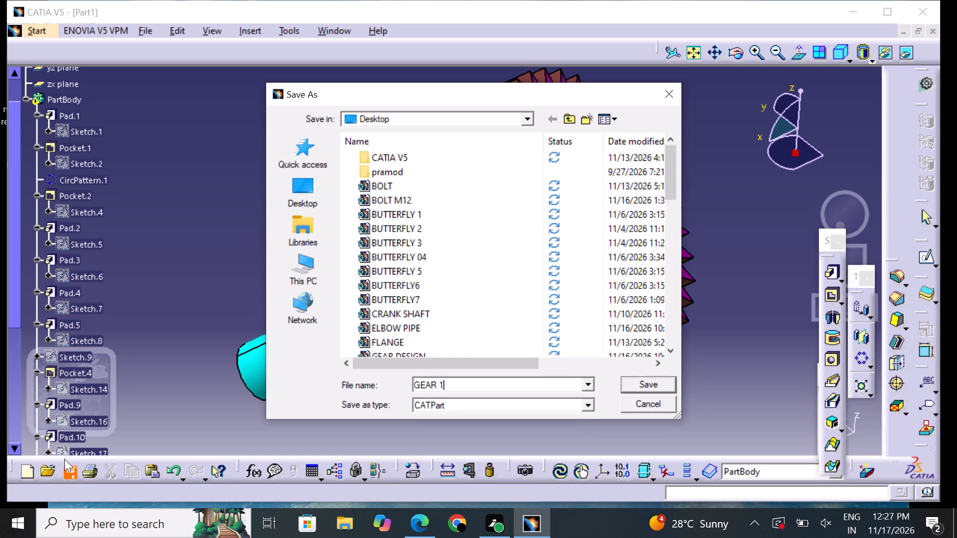
key(Return)
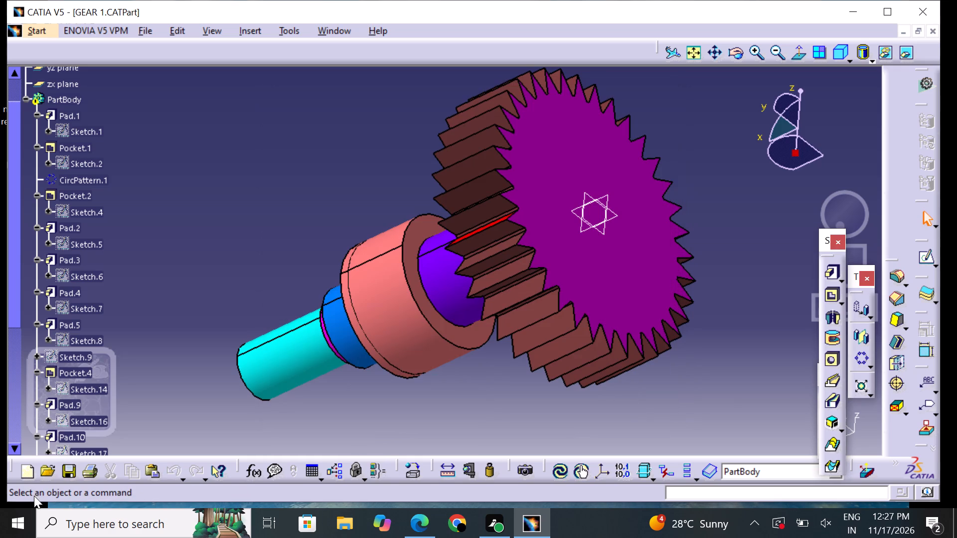
click(63, 475)
Print the current view of the part to a PDF file named GEAR 1 DOC.
click(87, 465)
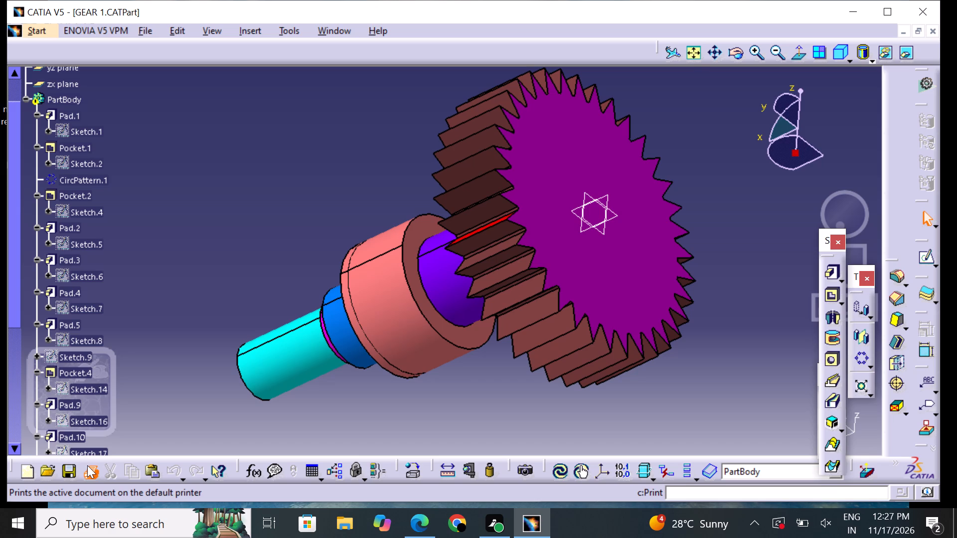
text(GEAR 1 DOC)
key(Return)
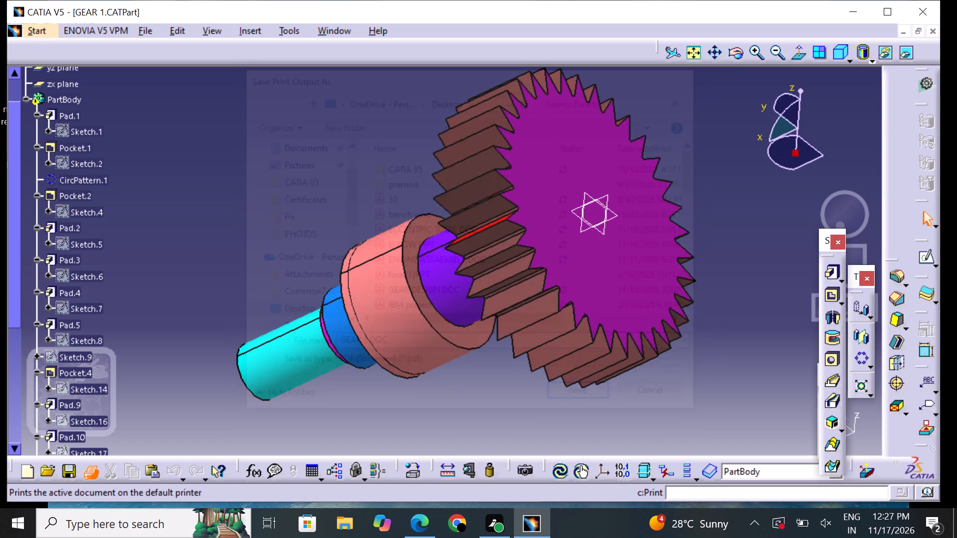
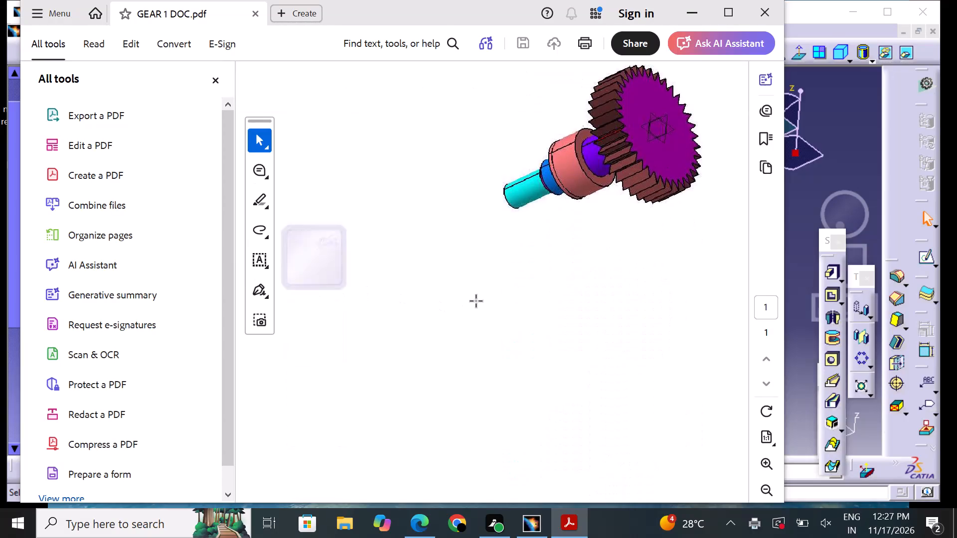
Check the gear shaft on the printed GEAR 1 DOC page, then close the PDF and return to CATIA.
scroll(503, 284, up, 1)
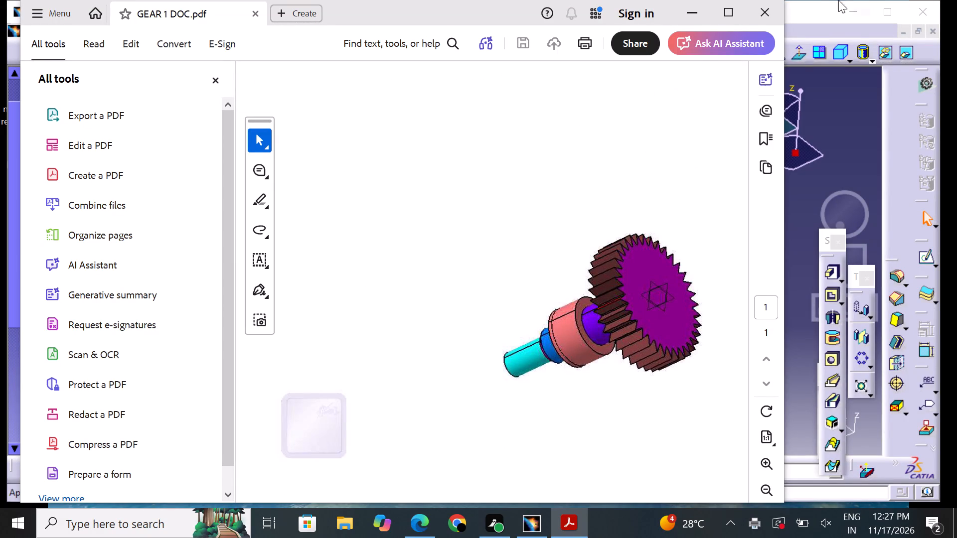
click(768, 15)
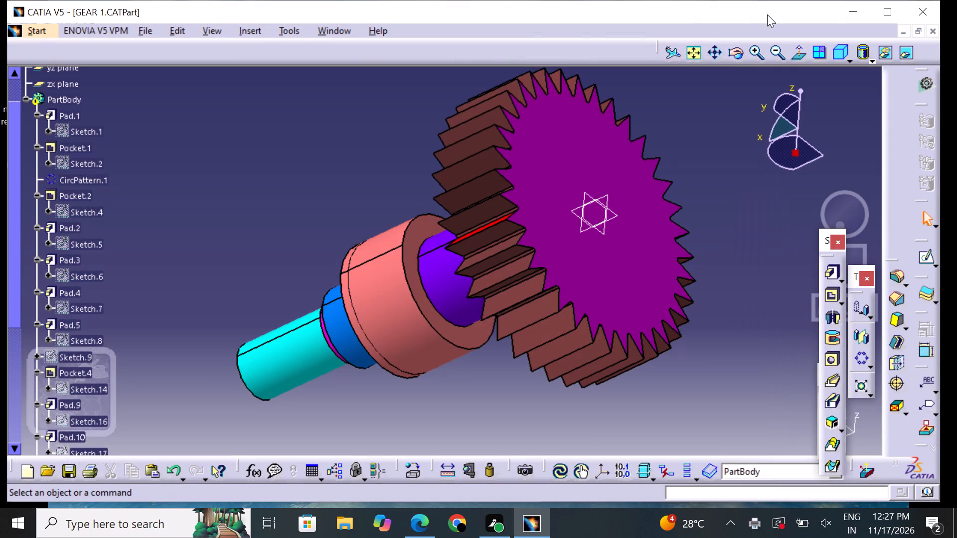